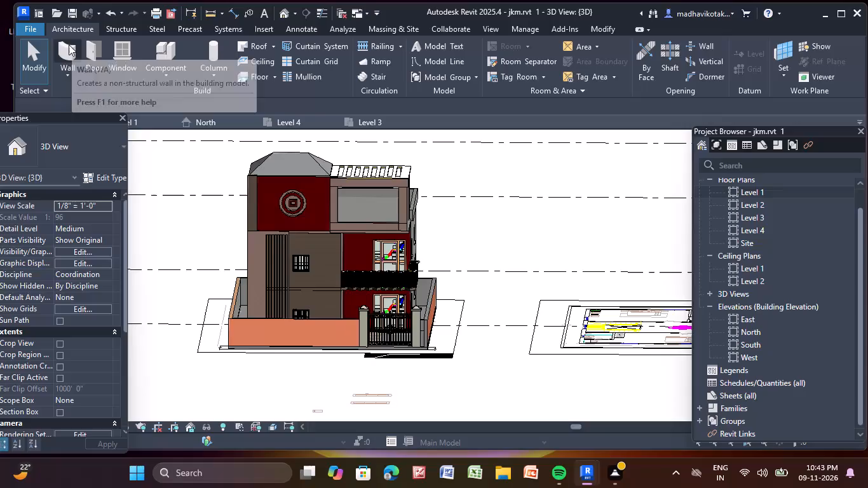
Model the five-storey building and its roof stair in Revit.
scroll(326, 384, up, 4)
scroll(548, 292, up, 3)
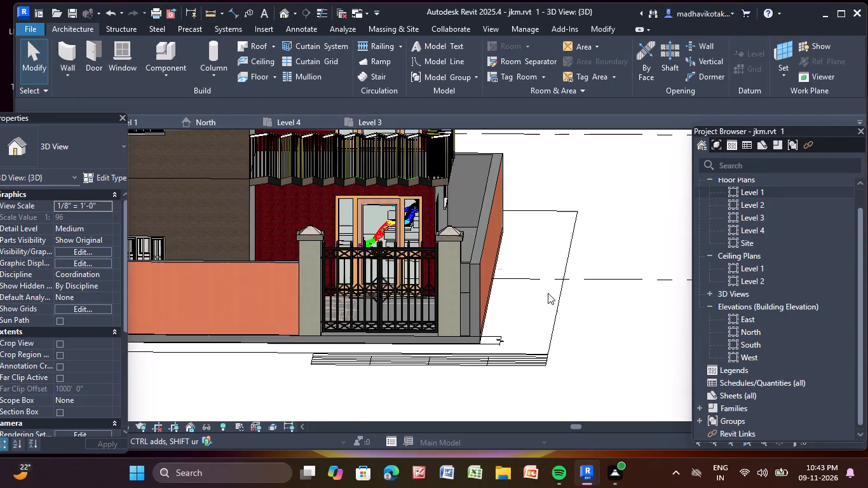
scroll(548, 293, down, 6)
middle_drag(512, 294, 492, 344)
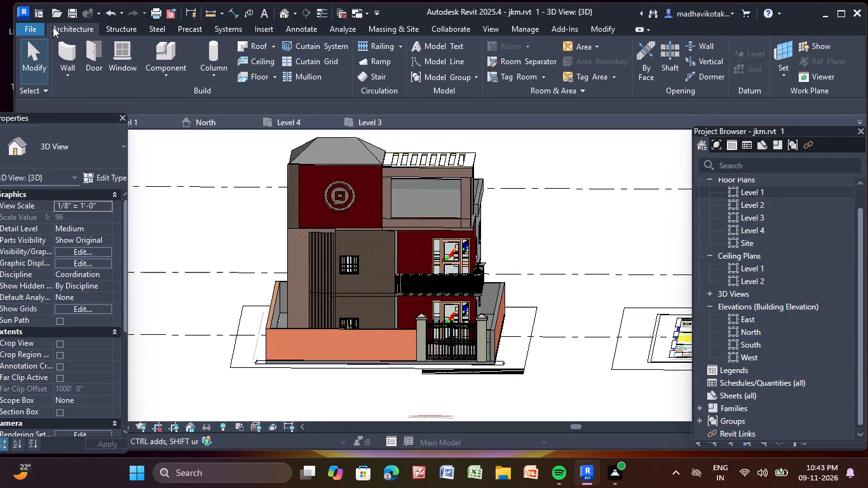
Create a new project based on the default template file from the English-Imperial templates folder.
click(20, 24)
click(37, 83)
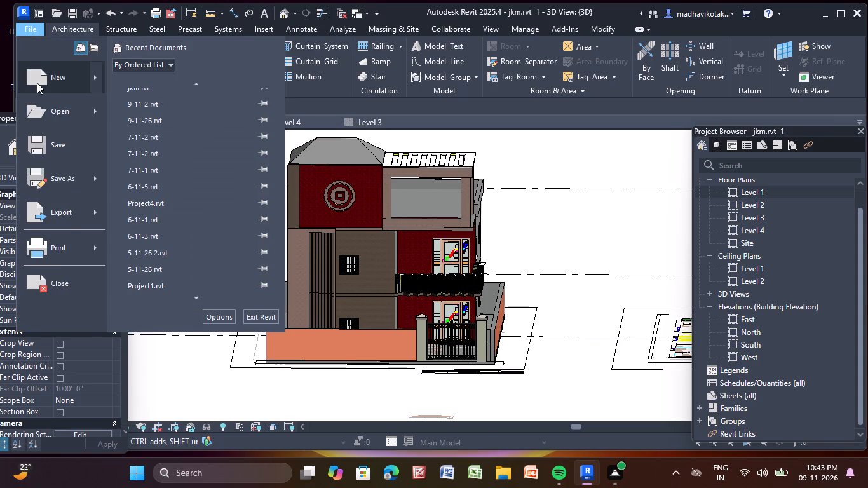
click(532, 203)
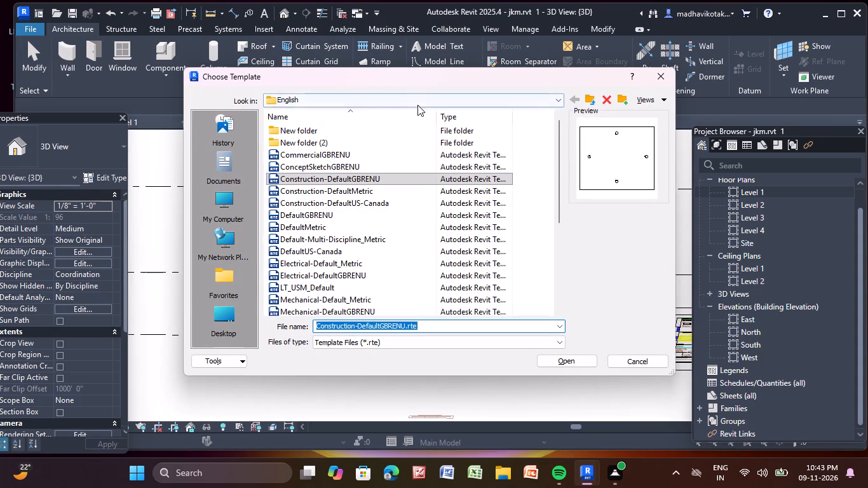
click(417, 104)
double_click(372, 178)
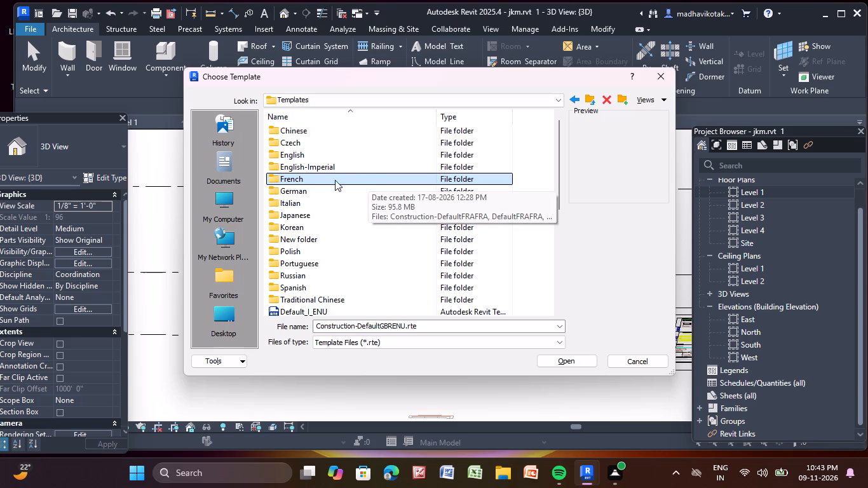
double_click(319, 170)
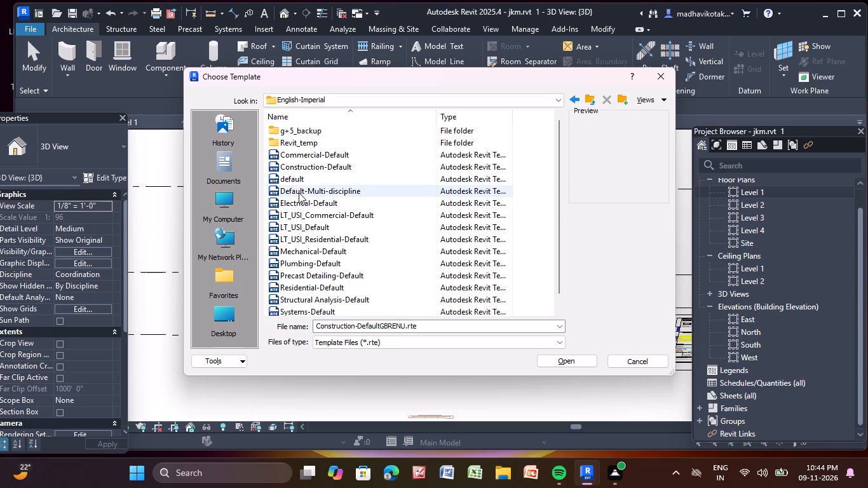
double_click(306, 182)
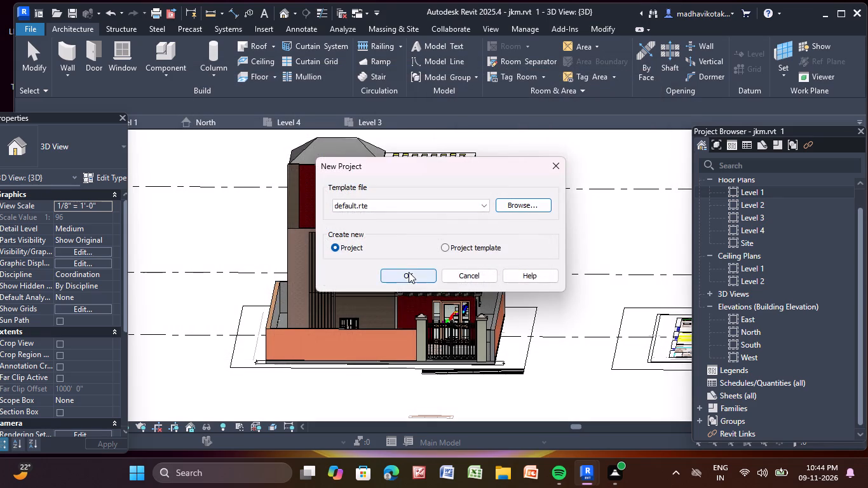
click(409, 272)
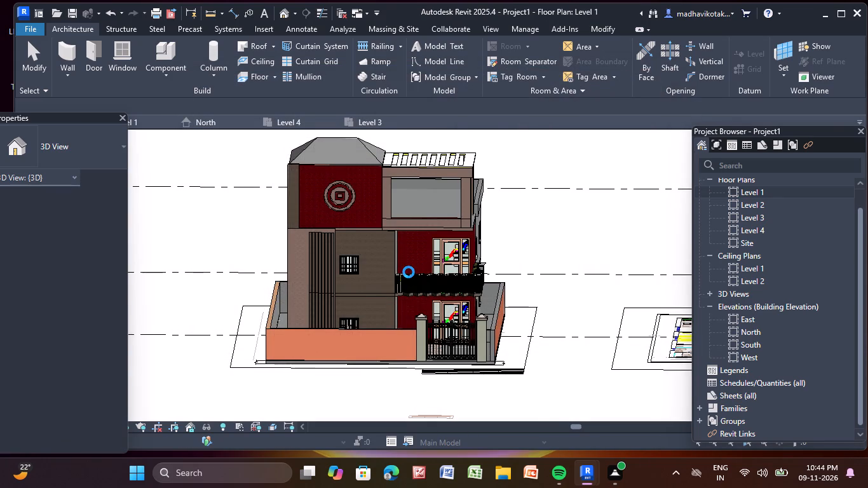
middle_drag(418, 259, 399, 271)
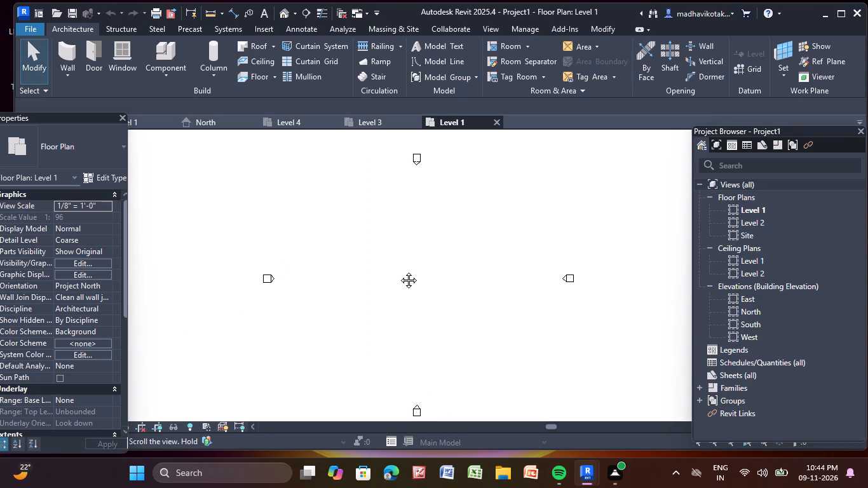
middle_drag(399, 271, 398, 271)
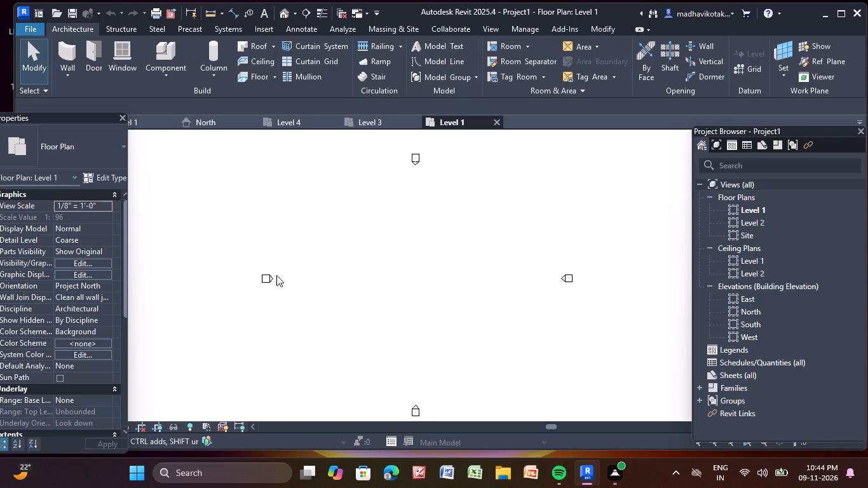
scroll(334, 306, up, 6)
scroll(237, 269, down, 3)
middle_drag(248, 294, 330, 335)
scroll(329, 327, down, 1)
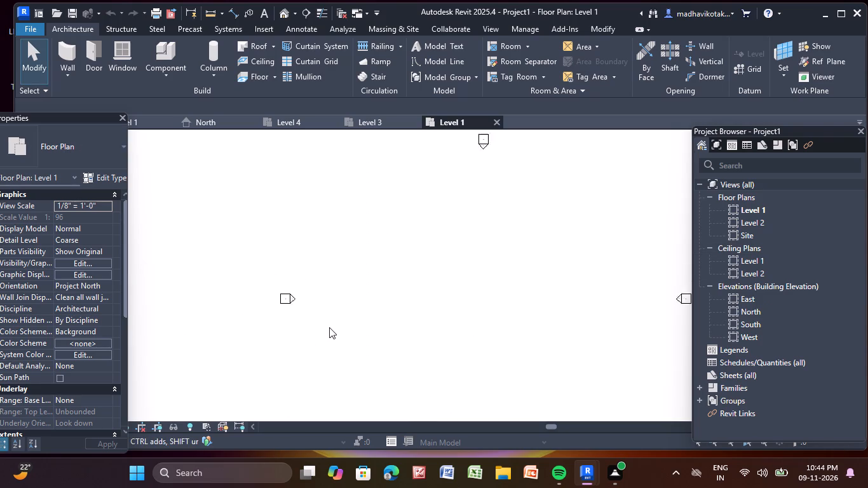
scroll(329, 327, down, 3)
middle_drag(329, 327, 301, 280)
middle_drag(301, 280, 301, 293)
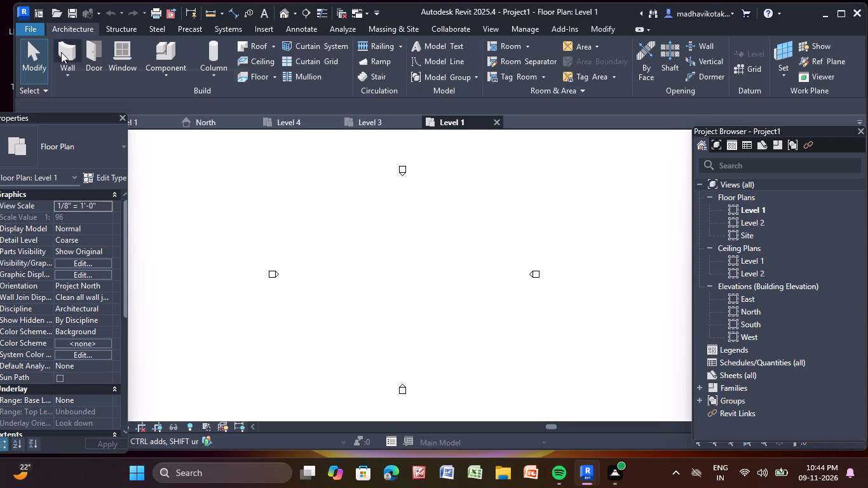
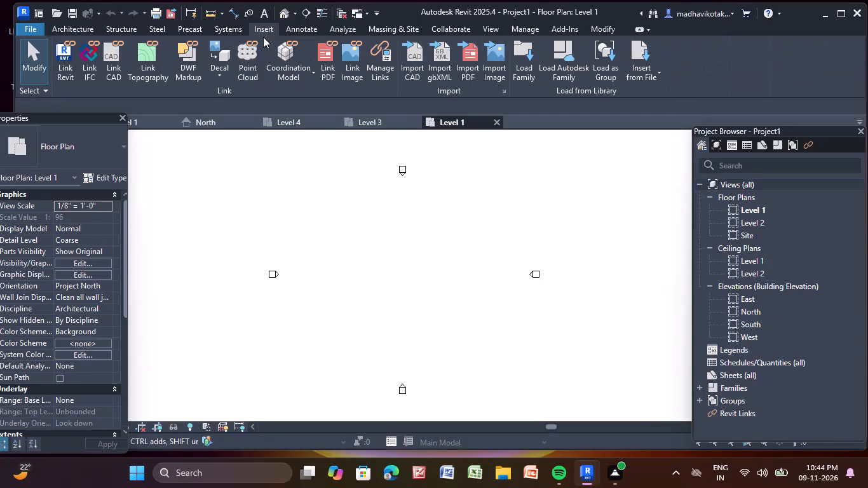
Link the CAD drawing 28-1.dwg from Documents into Level 1 with Auto - Center to Center positioning.
click(108, 50)
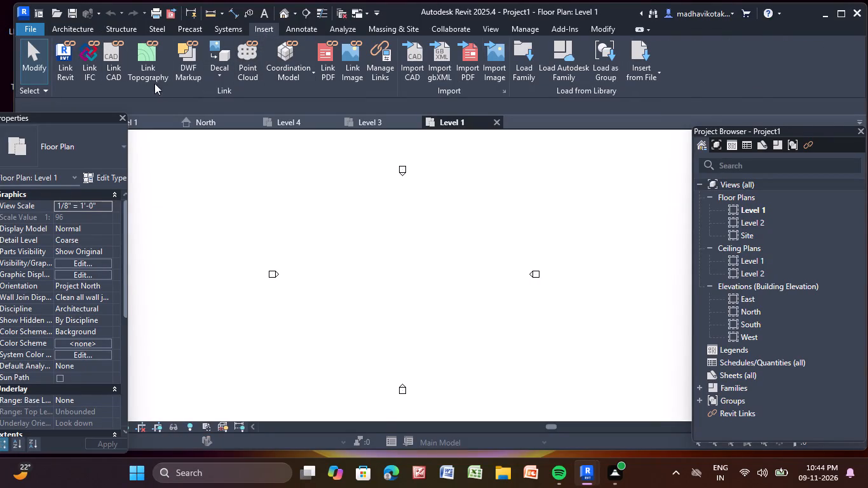
click(231, 140)
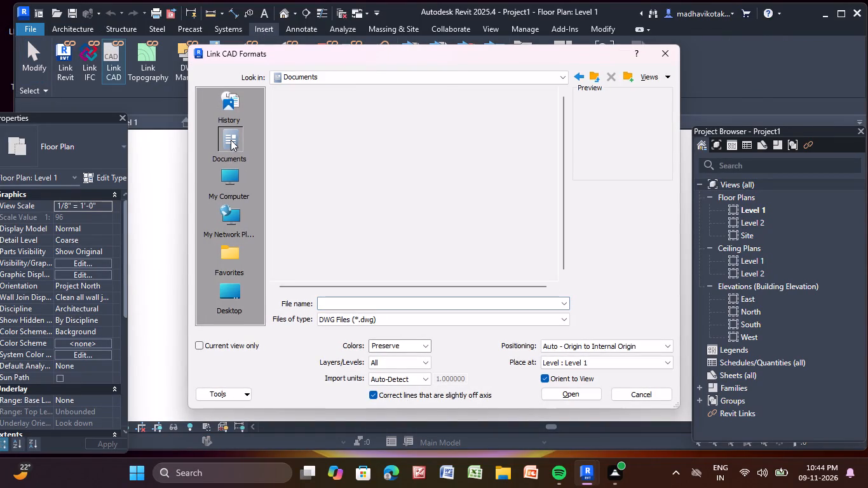
scroll(281, 226, down, 8)
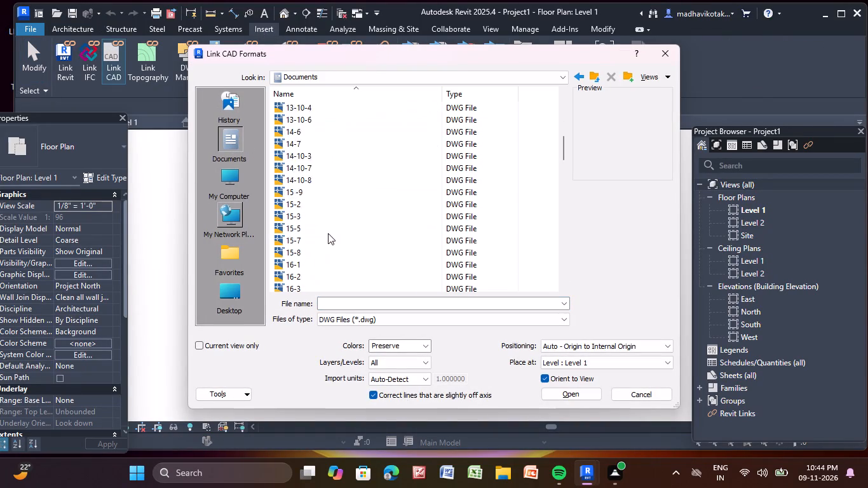
scroll(328, 233, down, 1)
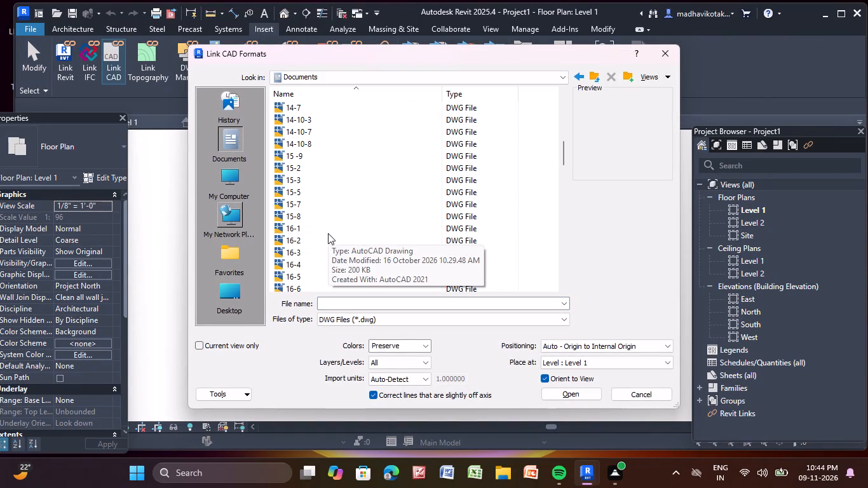
scroll(325, 235, down, 9)
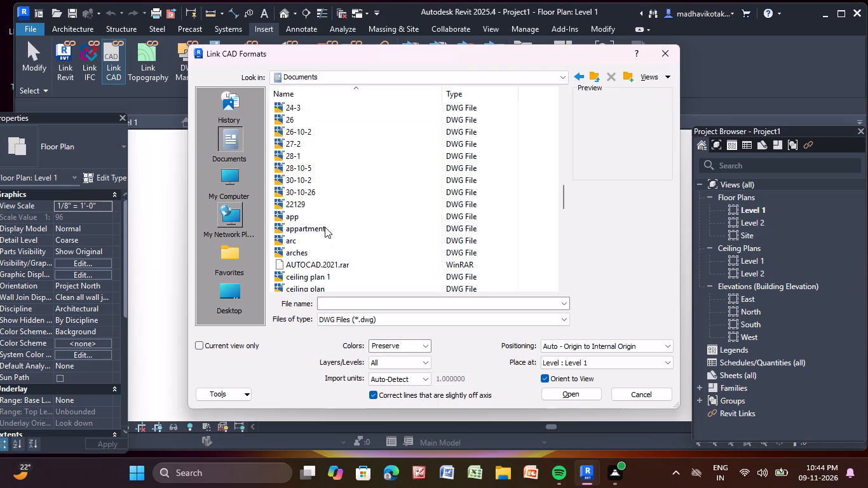
click(297, 161)
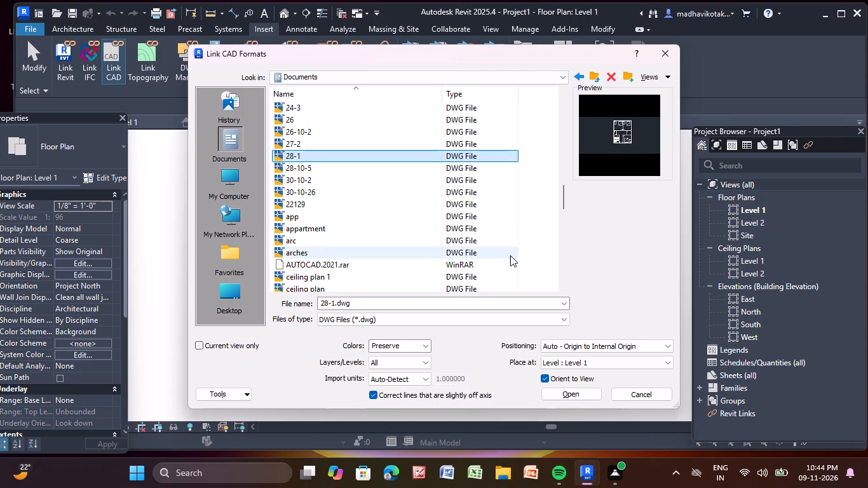
click(651, 348)
click(641, 361)
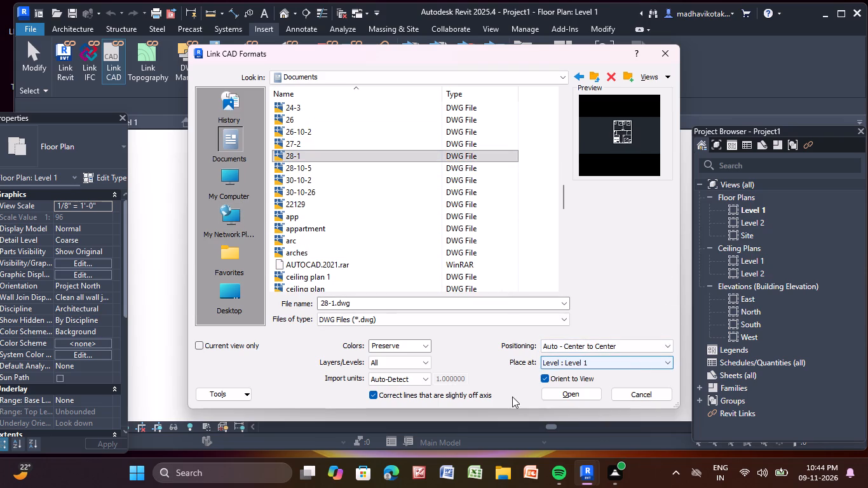
click(566, 395)
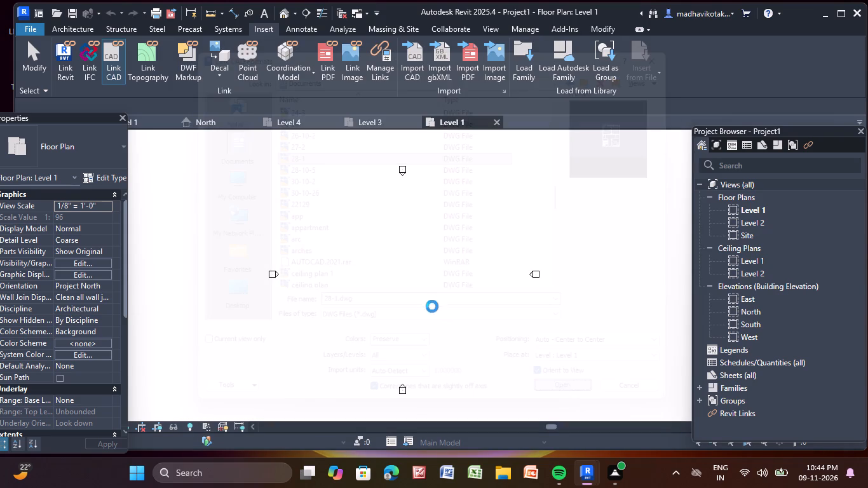
scroll(390, 282, up, 5)
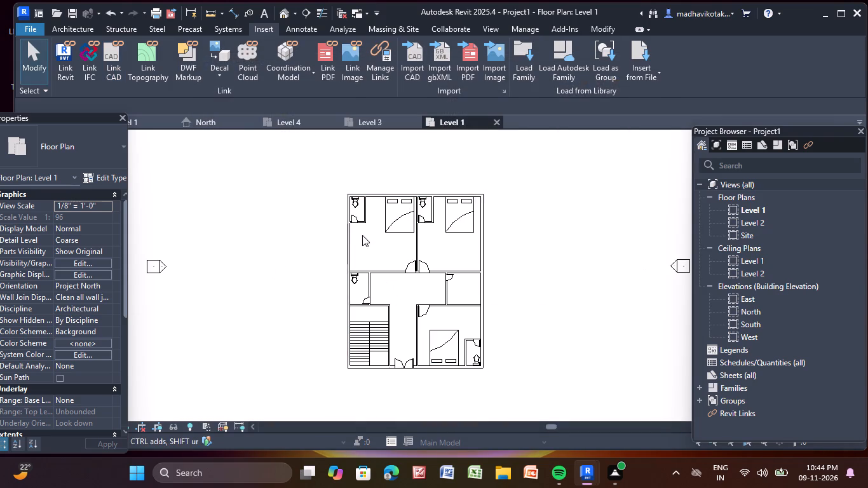
scroll(374, 191, up, 5)
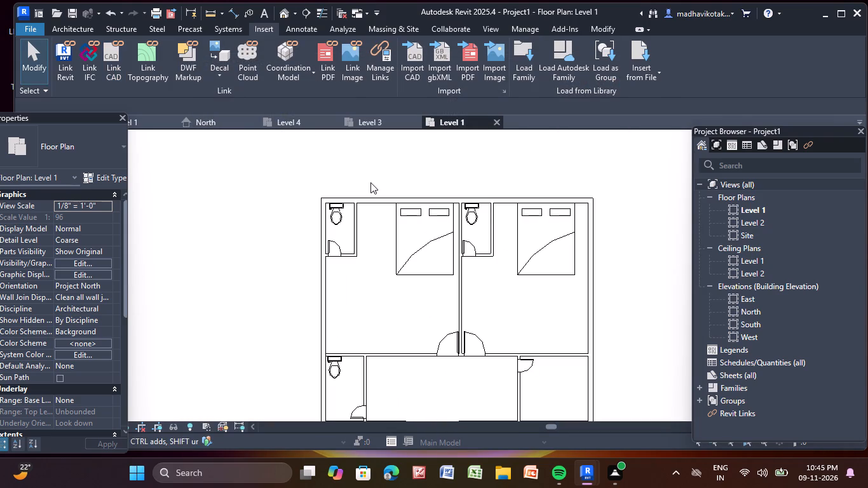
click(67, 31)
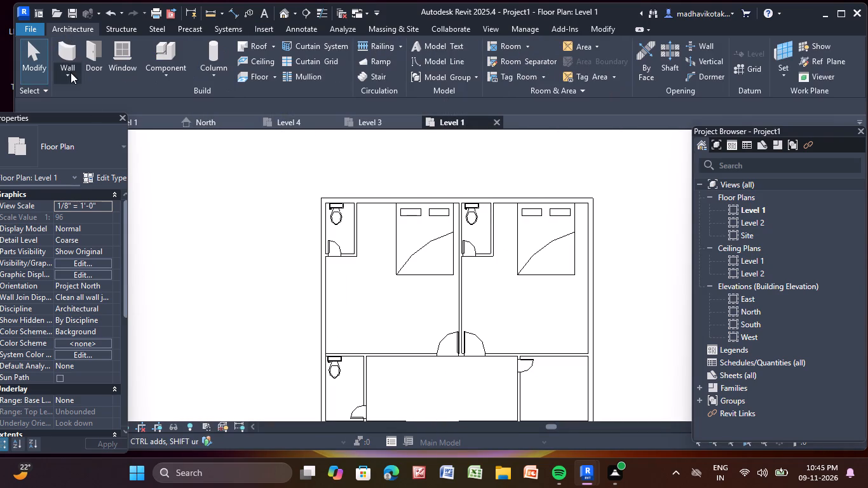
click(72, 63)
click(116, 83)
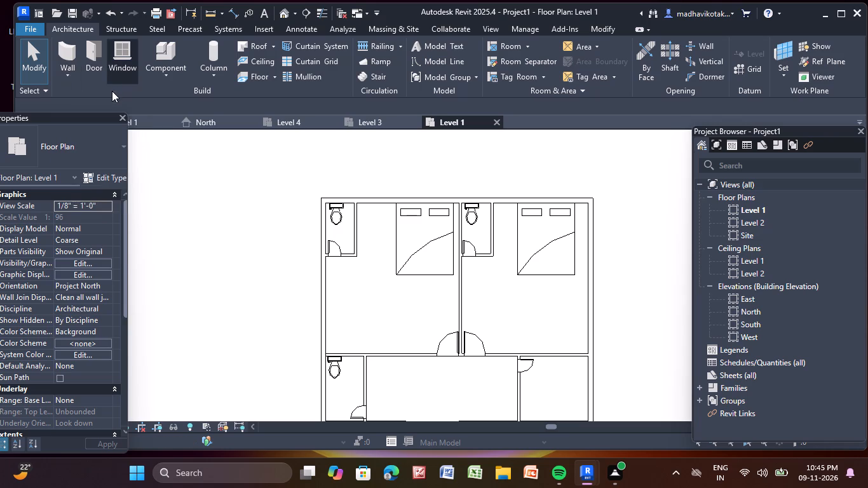
Start the Wall tool and duplicate the Basic Wall type Generic - 8" under the name Generic - 9".
click(67, 31)
click(62, 58)
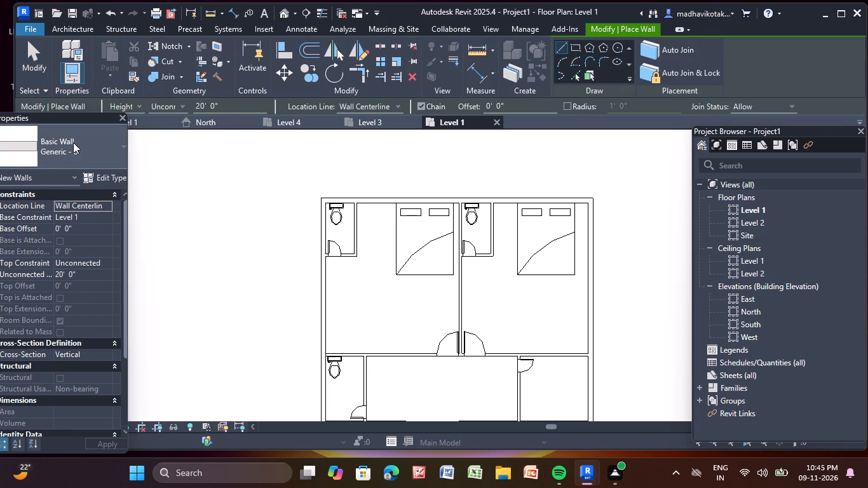
click(93, 179)
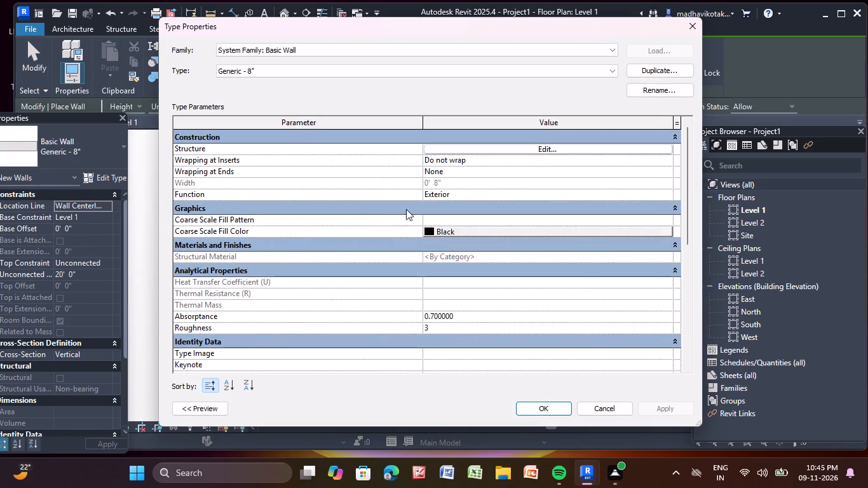
click(657, 72)
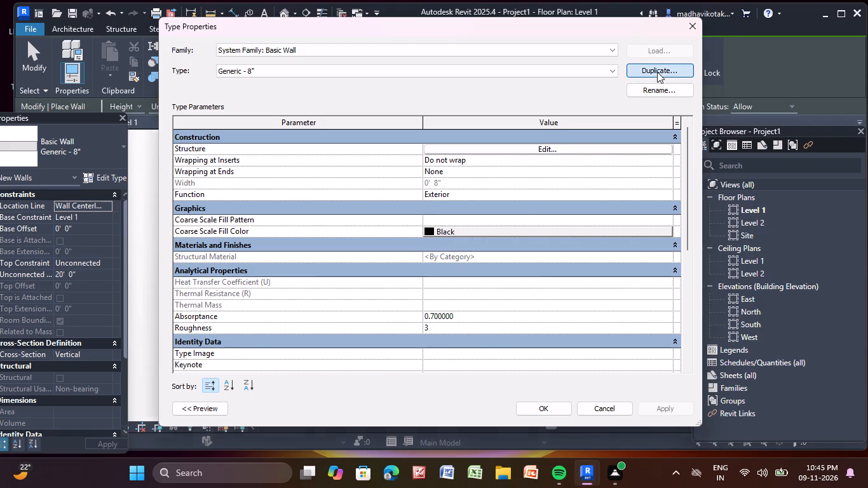
click(437, 215)
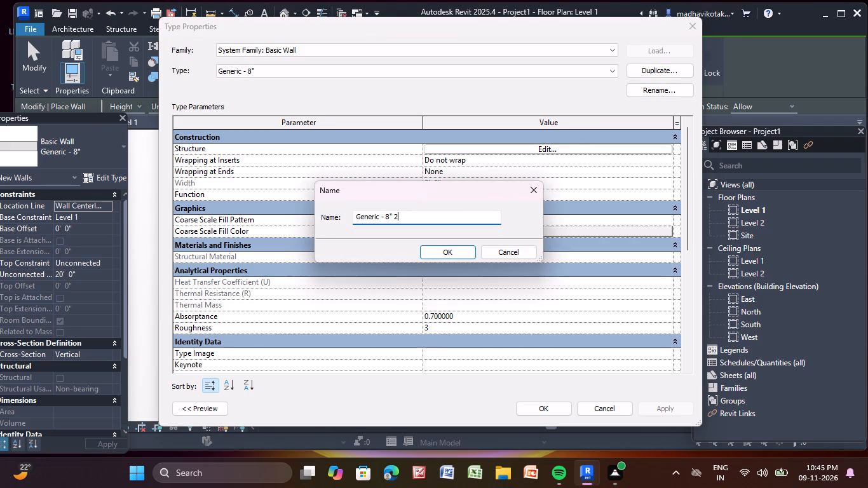
key(BackSpace)
key(BackSpace)
key(BackSpace)
key(BackSpace)
key(9)
key(shift+quotedbl)
key(Return)
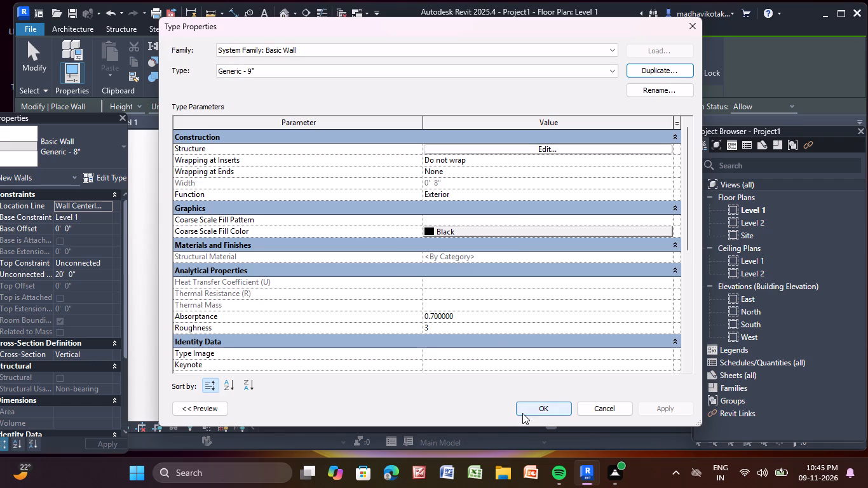
click(522, 413)
Duplicate the Generic - 9" wall type under the name Generic - 4.5".
click(104, 146)
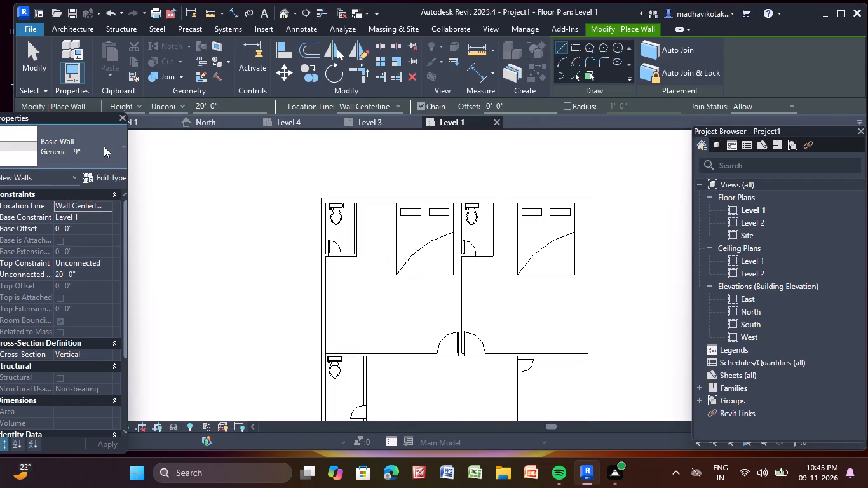
click(84, 162)
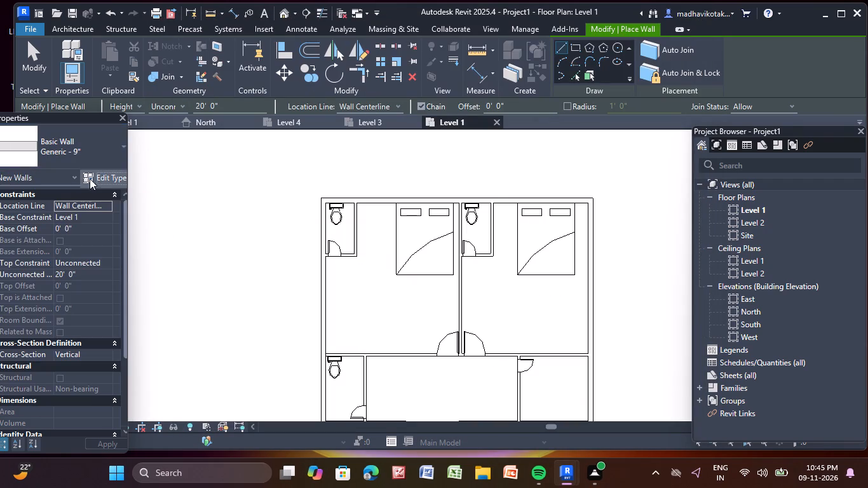
click(90, 179)
click(654, 76)
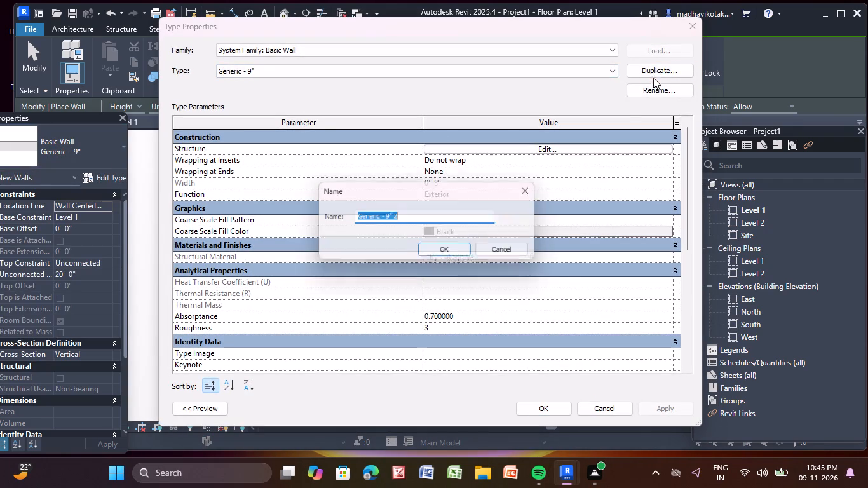
click(438, 212)
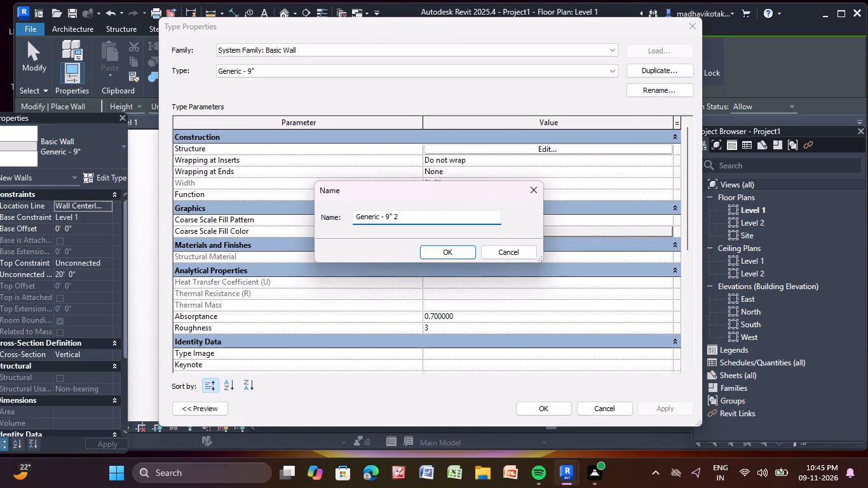
key(BackSpace)
key(BackSpace)
key(BackSpace)
key(BackSpace)
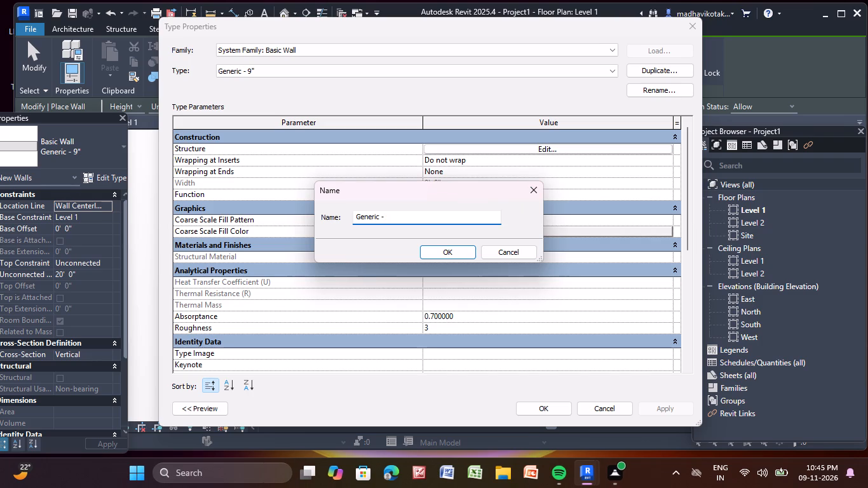
text(4.)
key(5)
key(shift+quotedbl)
key(Return)
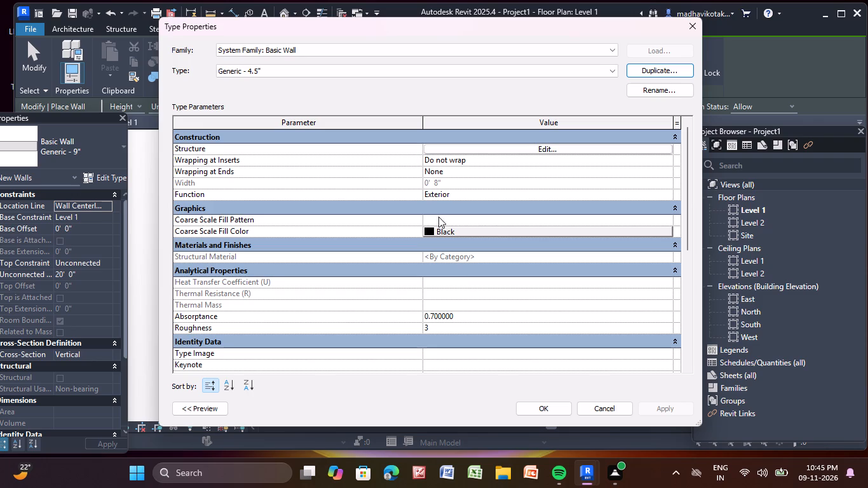
click(529, 409)
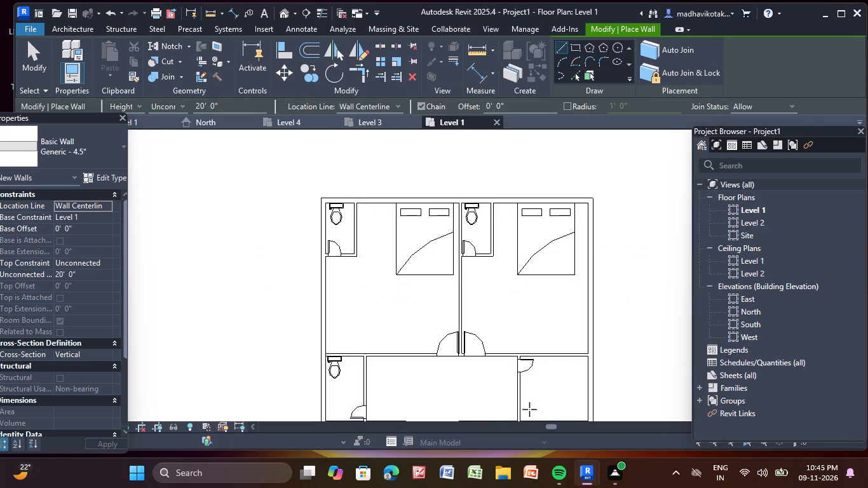
Choose Basic Wall Generic - 9" as the type for the walls being placed.
click(98, 149)
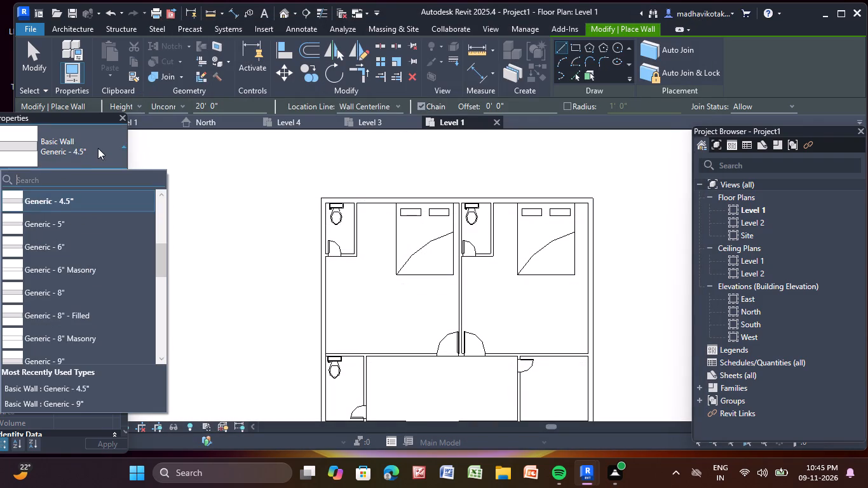
drag(57, 271, 29, 487)
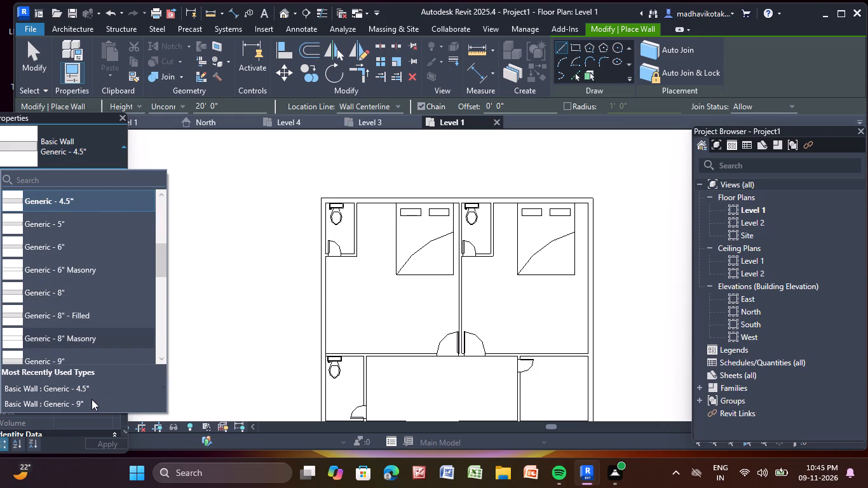
click(86, 400)
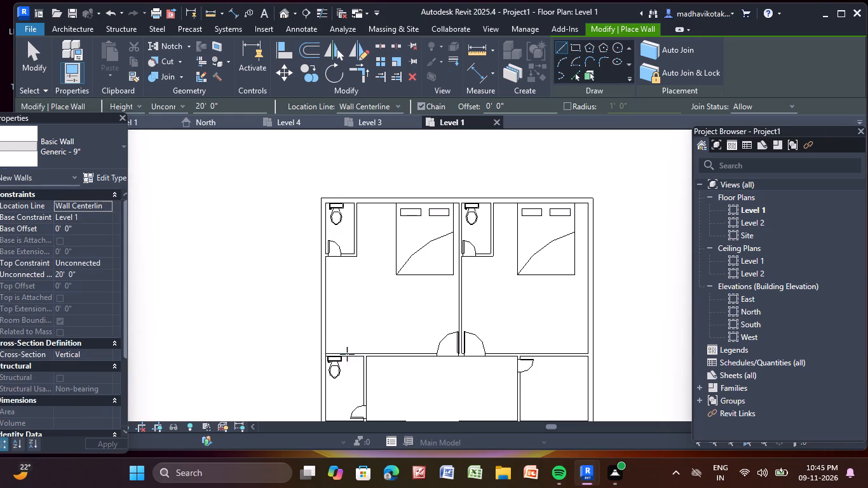
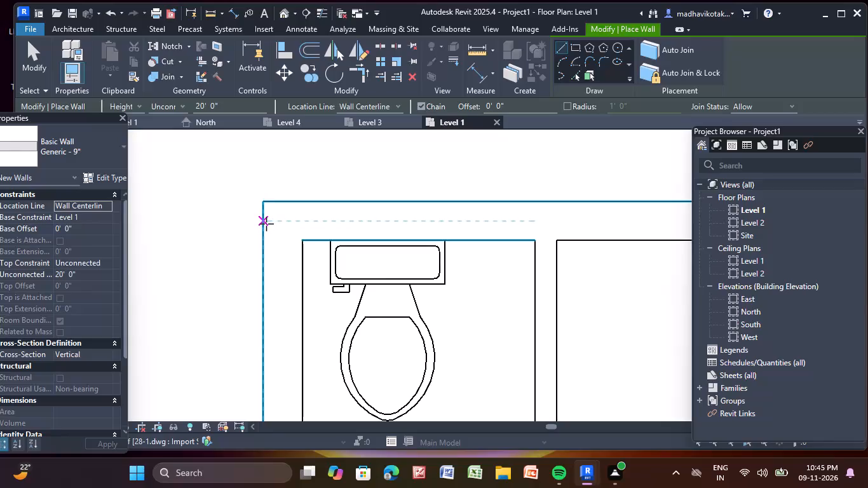
Draw the north exterior wall in Generic - 9" over the linked plan, from its northwest corner to its northeast corner.
click(266, 224)
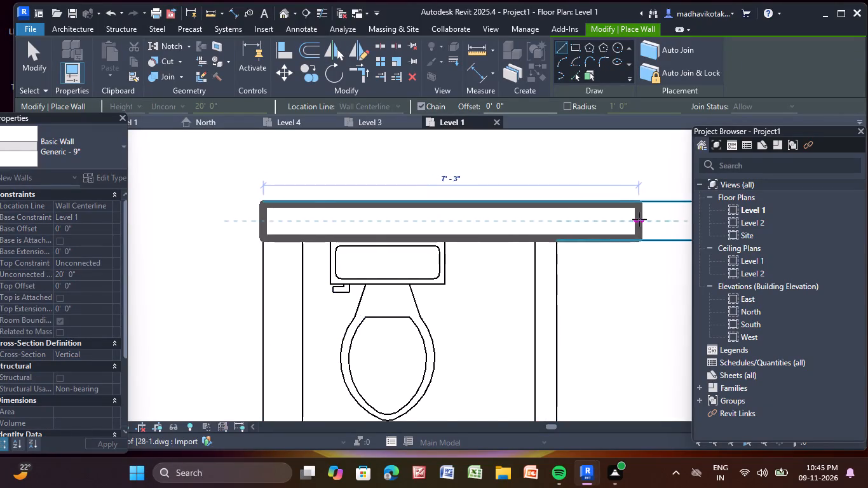
scroll(639, 219, down, 5)
middle_drag(638, 224, 161, 208)
scroll(590, 212, down, 3)
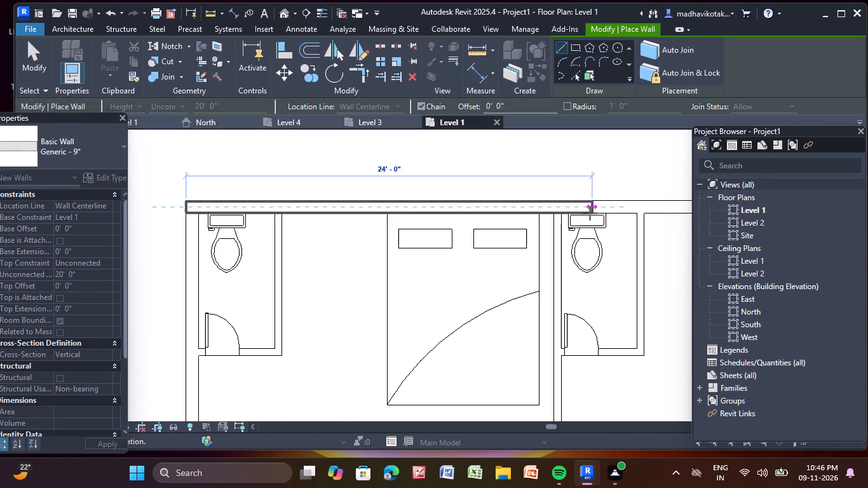
middle_drag(589, 214, 193, 201)
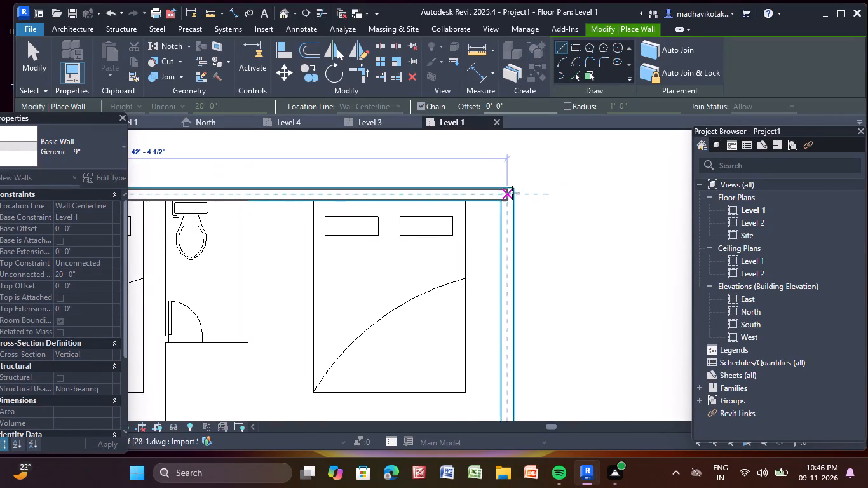
scroll(515, 193, up, 4)
click(513, 194)
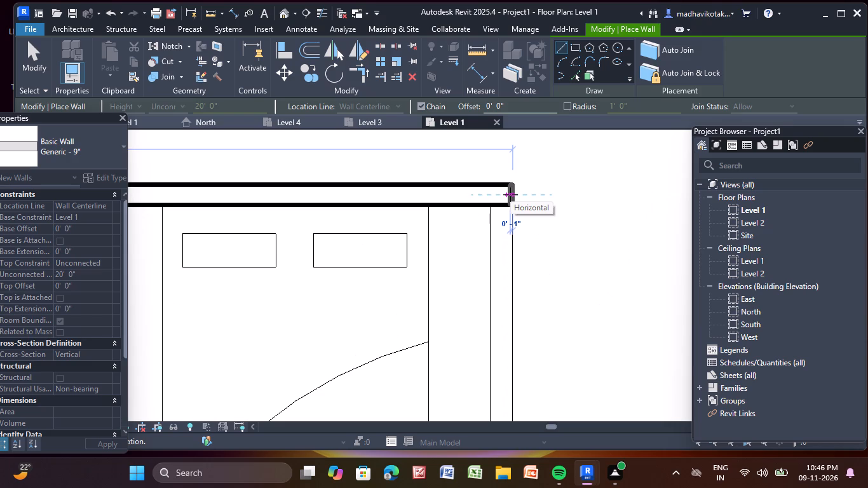
key(Escape)
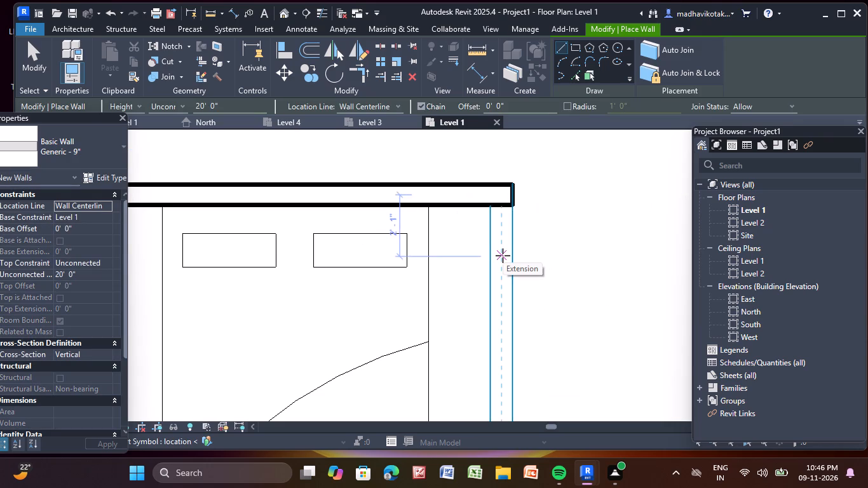
Draw the east exterior wall in Generic - 9" from the north wall's inner face down to the plan's southern outer edge.
scroll(497, 276, up, 1)
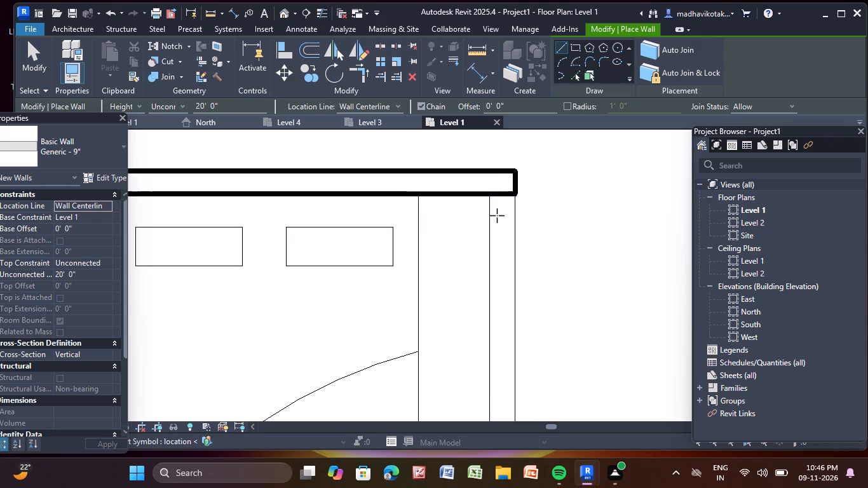
click(503, 193)
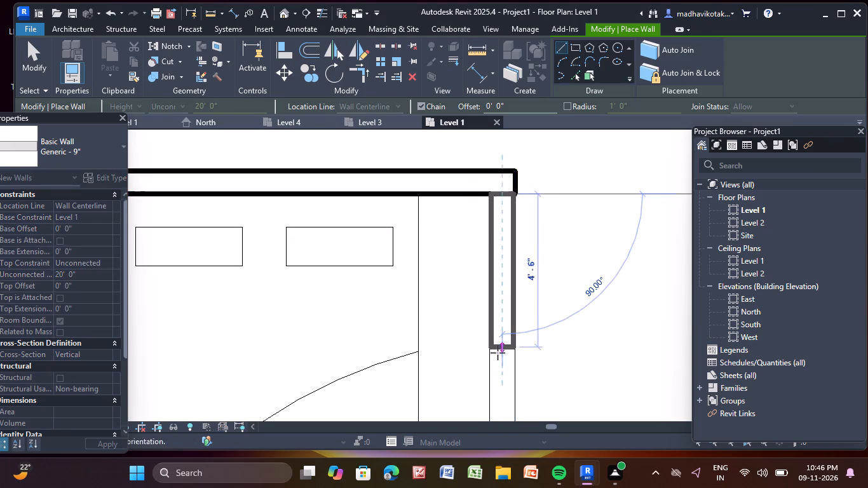
scroll(501, 385, down, 4)
middle_drag(501, 384, 484, 130)
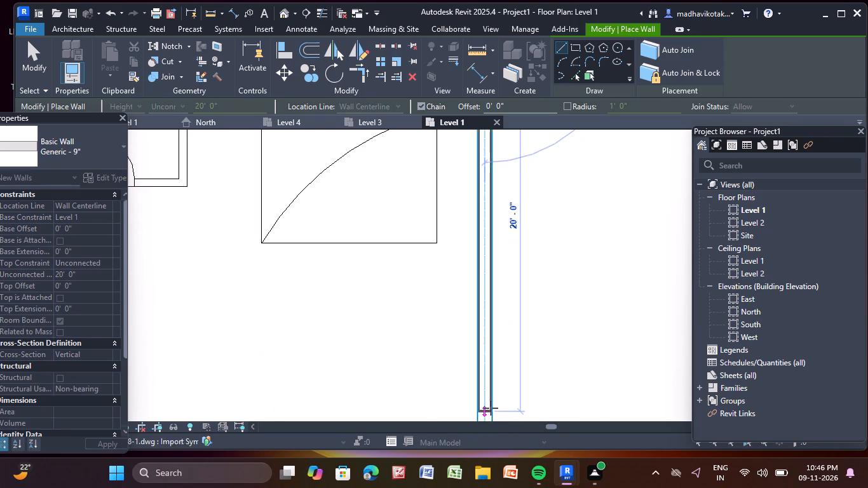
scroll(493, 403, down, 3)
middle_drag(494, 400, 473, 136)
middle_drag(468, 376, 472, 166)
scroll(468, 376, up, 9)
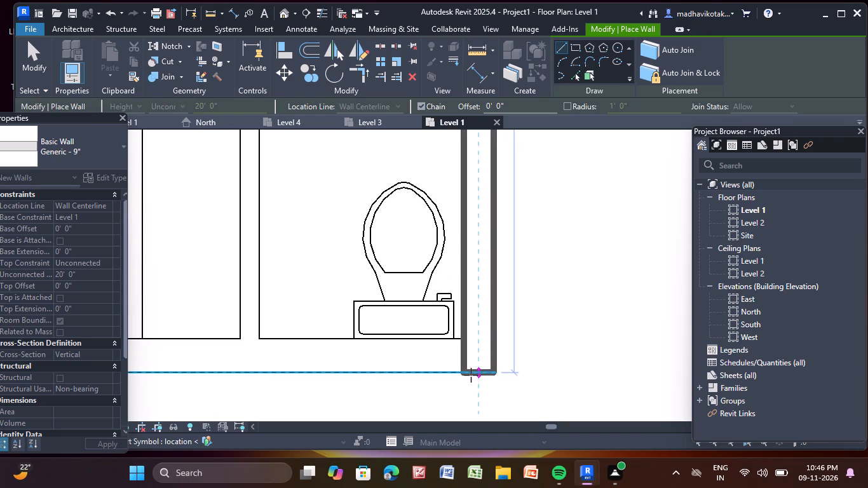
click(476, 374)
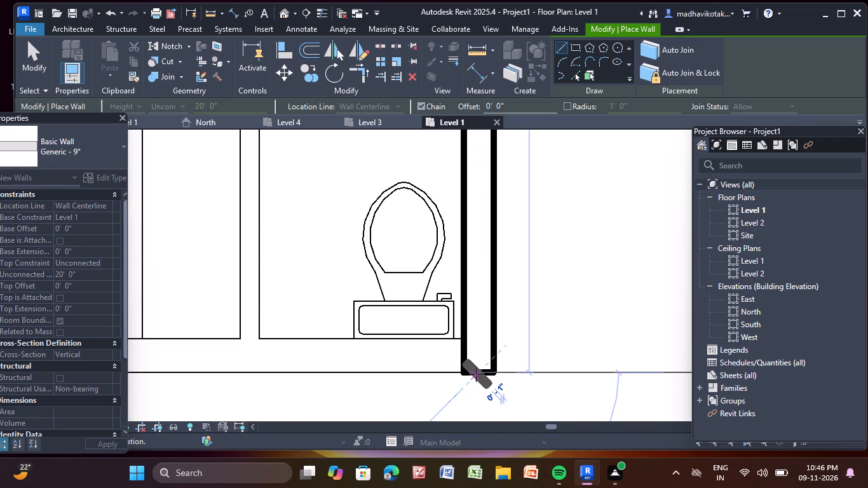
key(Escape)
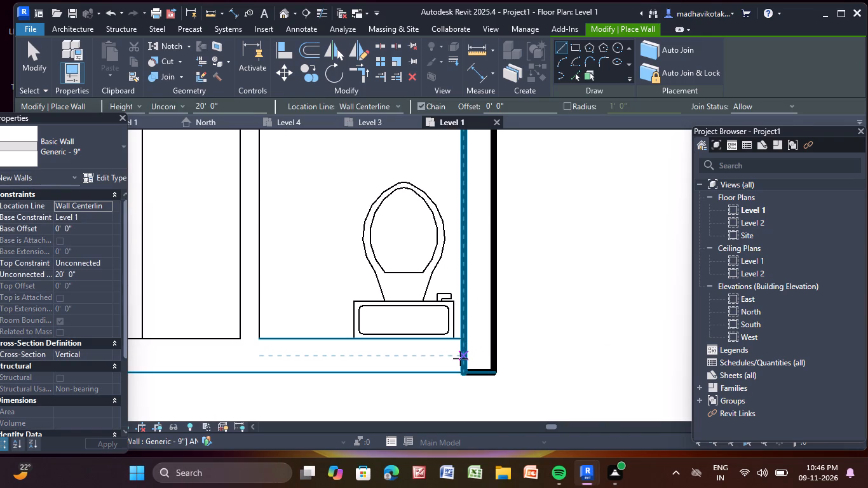
Draw the south exterior wall in Generic - 9" from the east wall westward to the staircase's east side, past the double door.
click(460, 358)
middle_drag(460, 358, 606, 383)
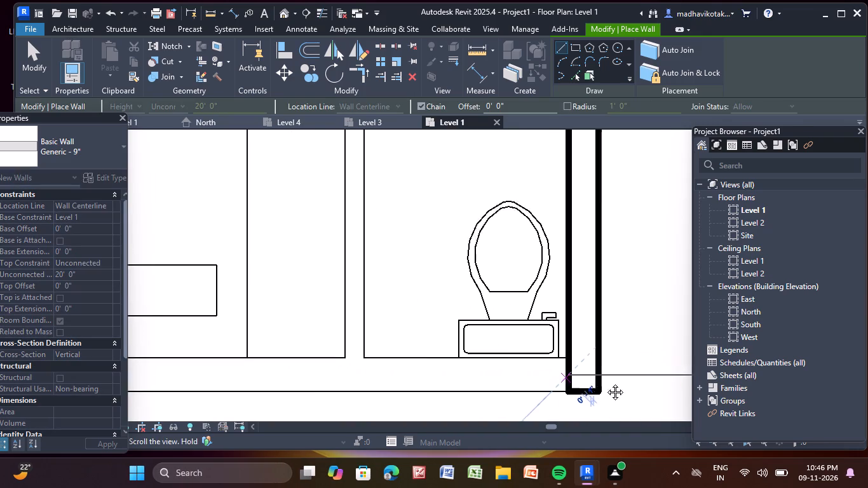
middle_drag(606, 383, 642, 384)
scroll(287, 376, down, 4)
middle_drag(287, 376, 552, 368)
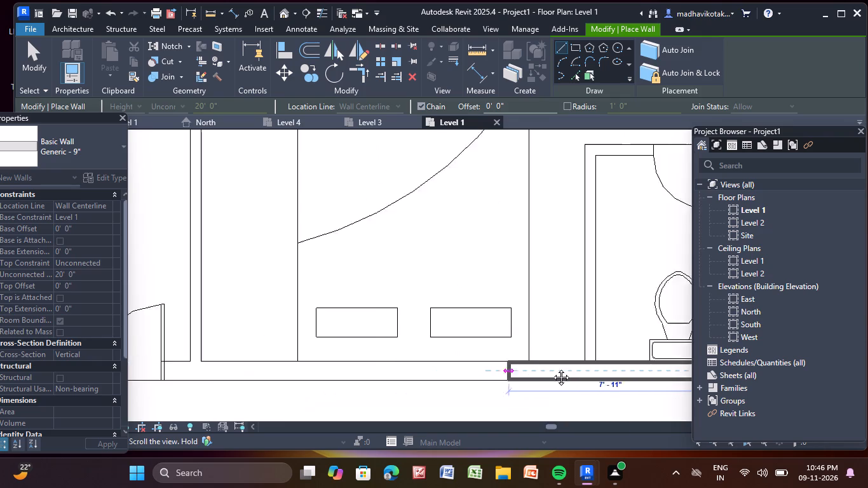
middle_drag(552, 368, 594, 365)
scroll(590, 356, down, 5)
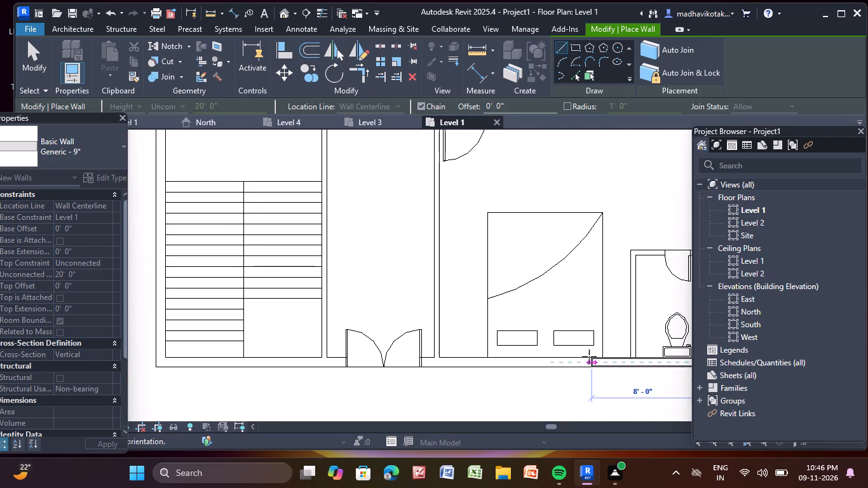
scroll(586, 356, down, 1)
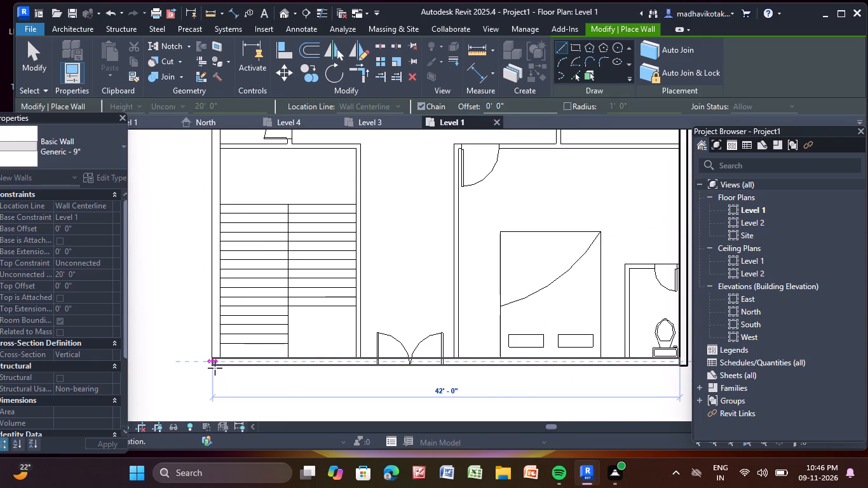
scroll(215, 368, up, 6)
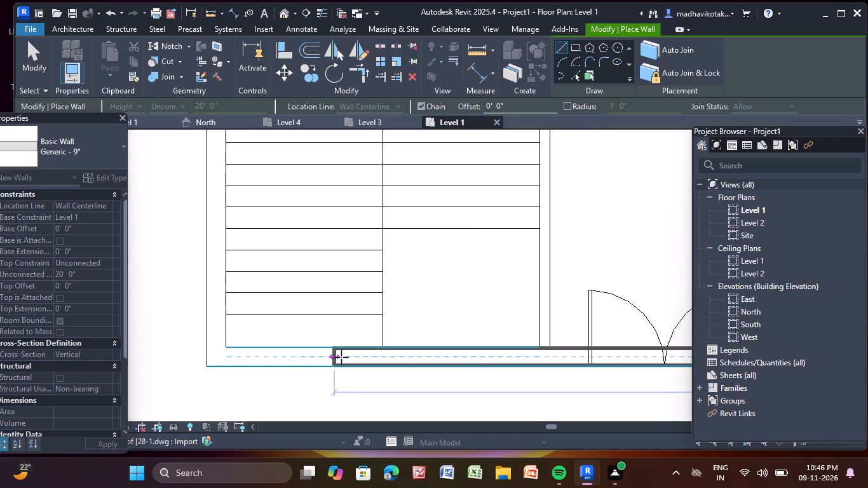
scroll(538, 347, up, 2)
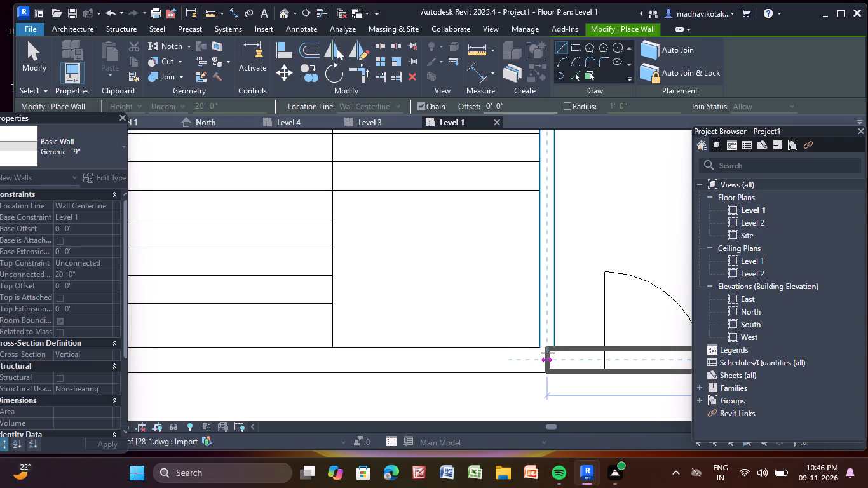
scroll(548, 353, up, 5)
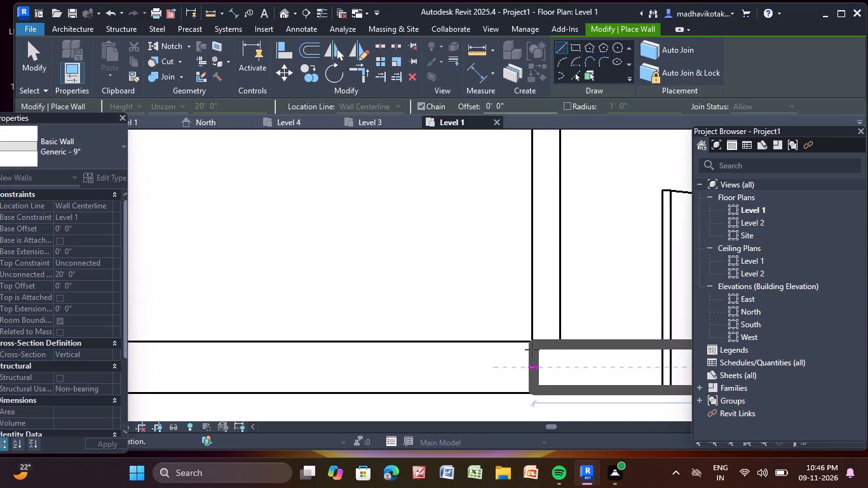
click(532, 349)
key(Escape)
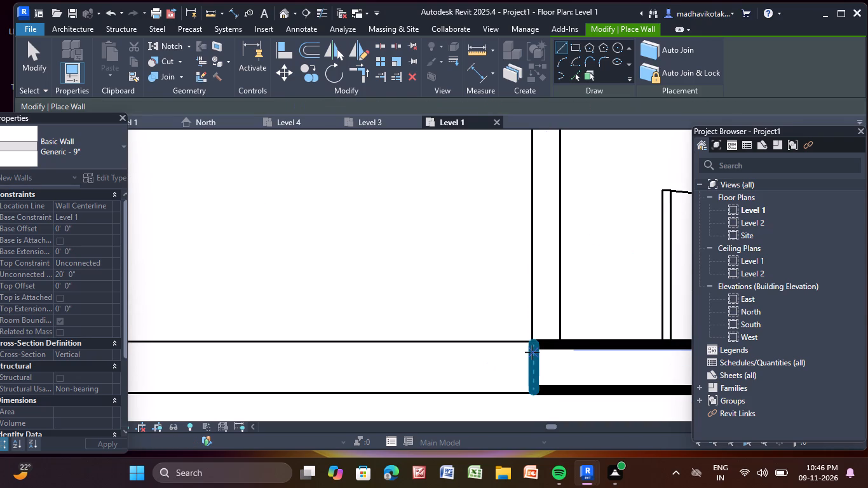
Draw the west exterior wall in Generic - 9" from the north wall down past the staircase to the southwest corner, and end wall placement.
scroll(512, 335, down, 6)
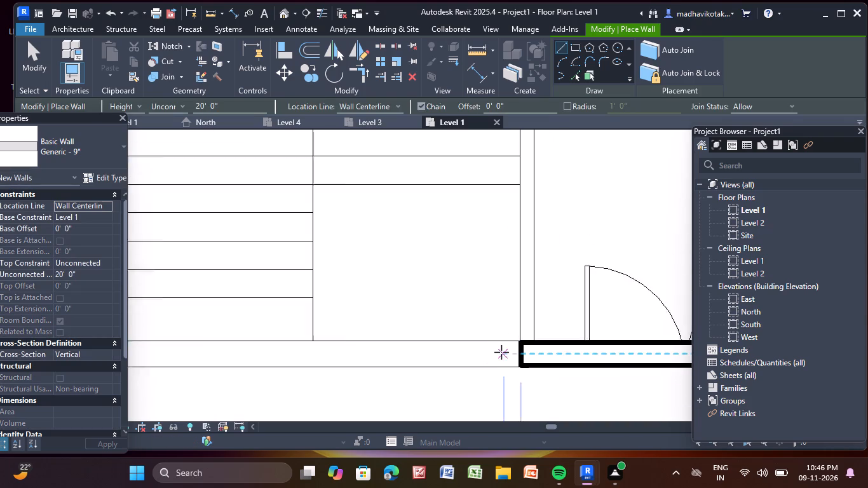
scroll(498, 352, down, 9)
middle_drag(481, 327, 476, 455)
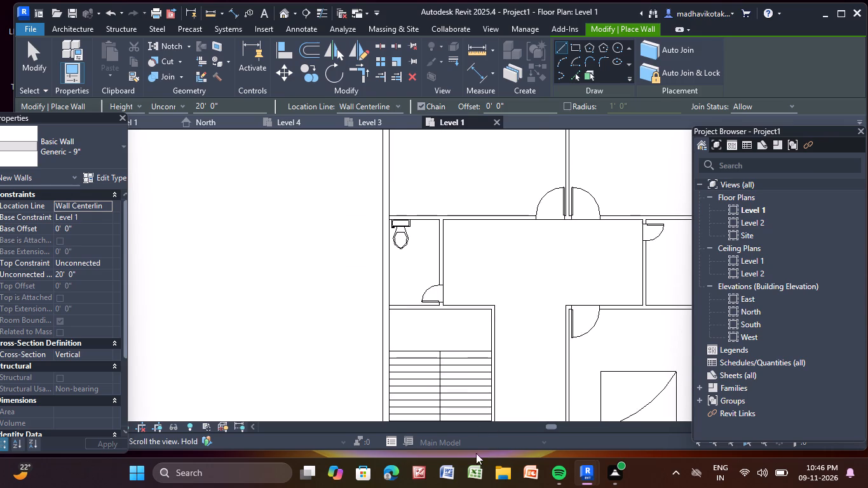
scroll(414, 252, down, 3)
middle_drag(419, 259, 406, 430)
scroll(362, 258, up, 2)
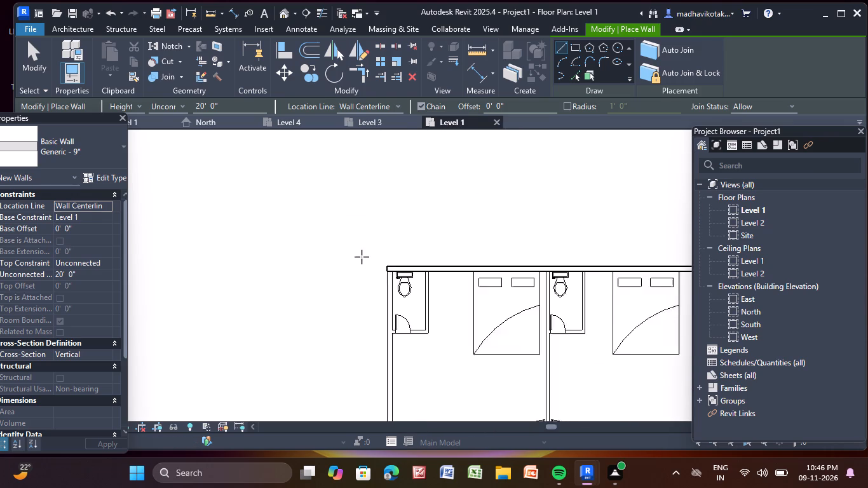
scroll(362, 257, up, 2)
scroll(435, 278, up, 8)
scroll(342, 283, up, 5)
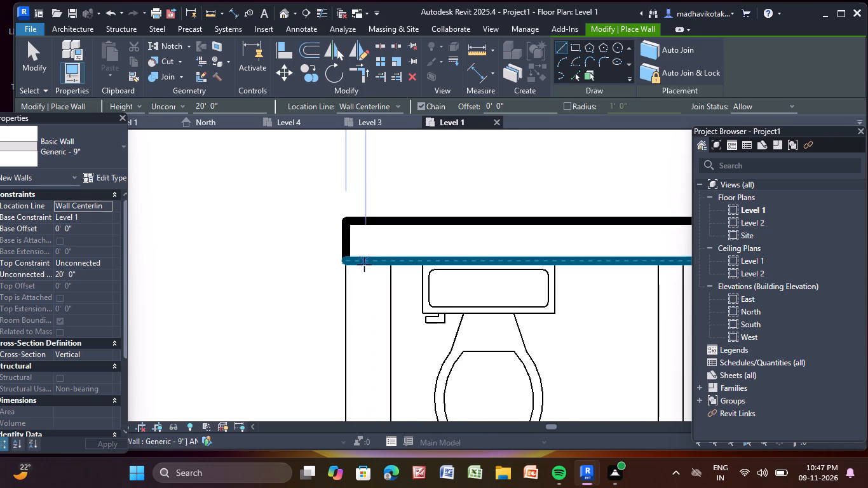
click(368, 261)
scroll(367, 375, down, 4)
middle_drag(367, 374, 391, 1)
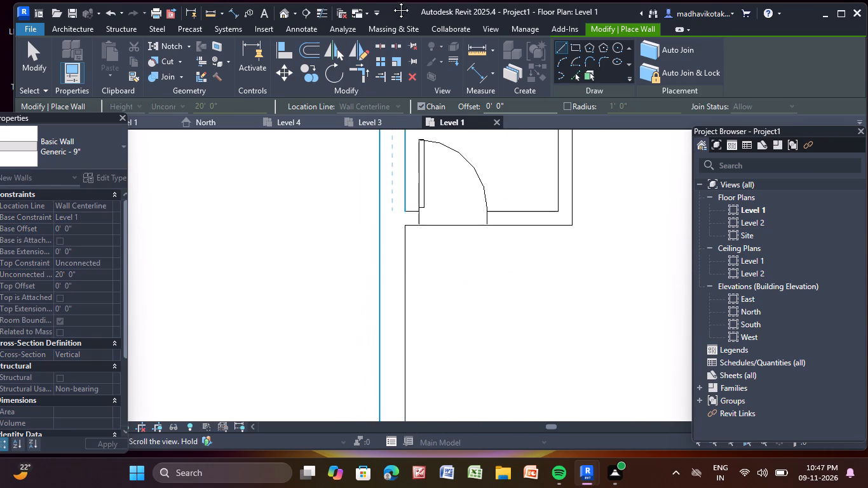
middle_drag(391, 1, 391, 4)
scroll(373, 421, down, 5)
middle_drag(400, 383, 400, 374)
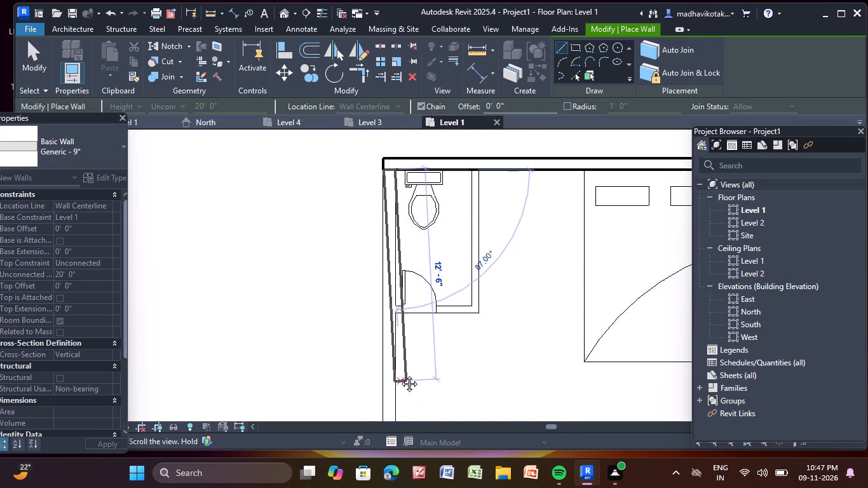
middle_drag(400, 374, 405, 81)
scroll(421, 342, down, 1)
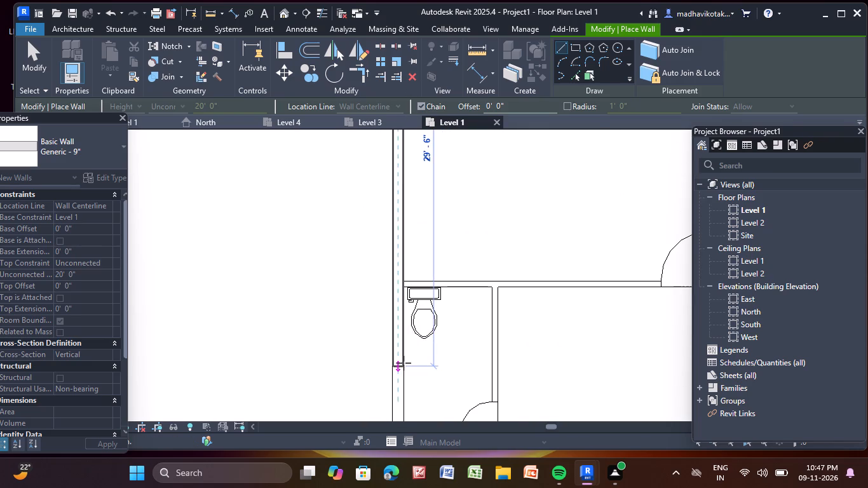
middle_drag(403, 359, 423, 38)
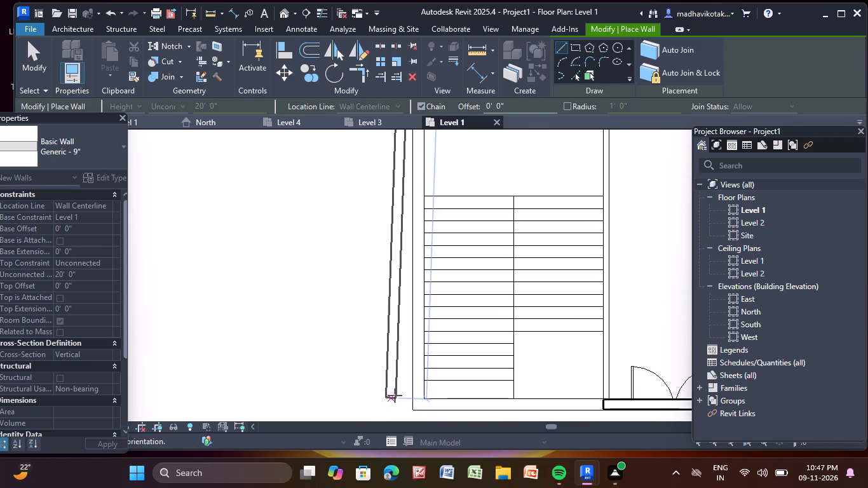
scroll(417, 409, up, 3)
middle_drag(417, 406, 417, 403)
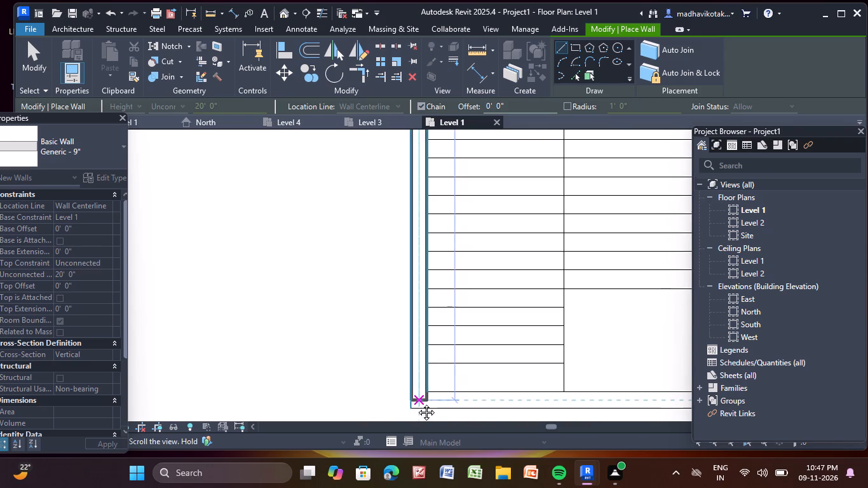
middle_drag(417, 403, 399, 337)
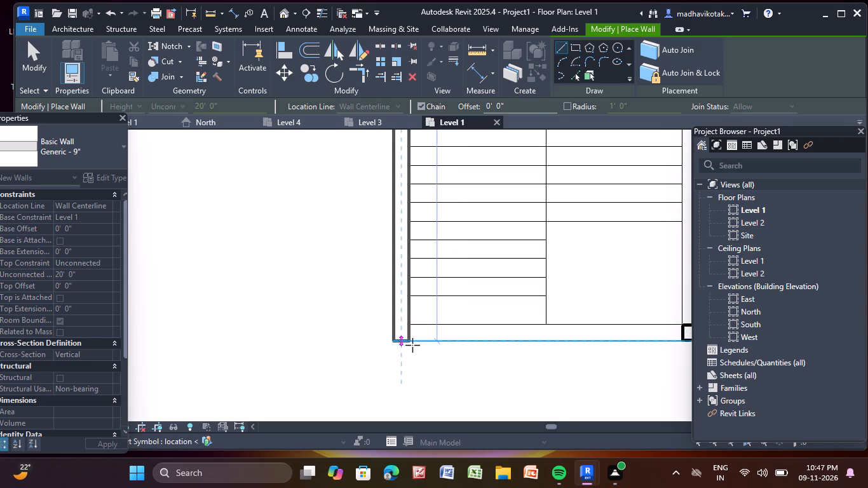
click(406, 344)
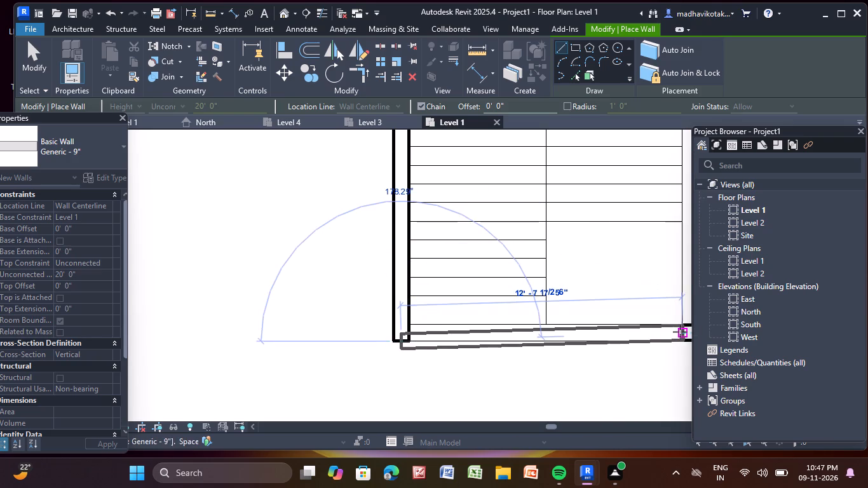
middle_drag(679, 332, 513, 330)
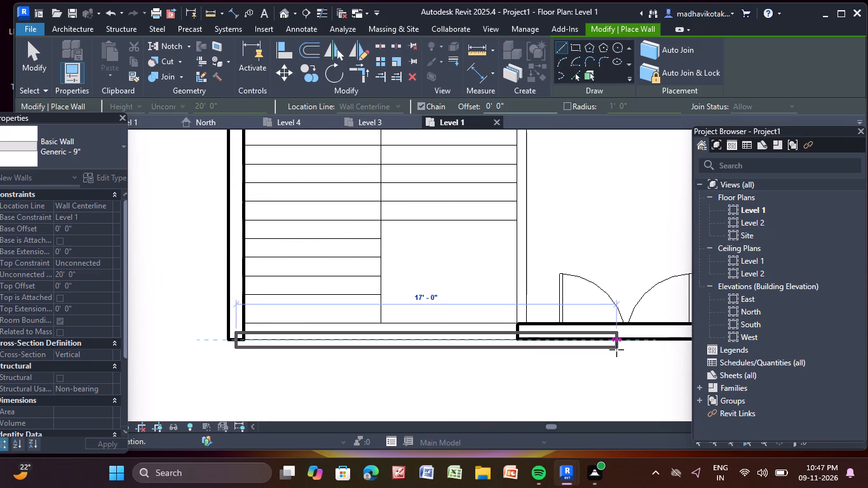
key(Escape)
key(Escape)
key(Escape)
key(Escape)
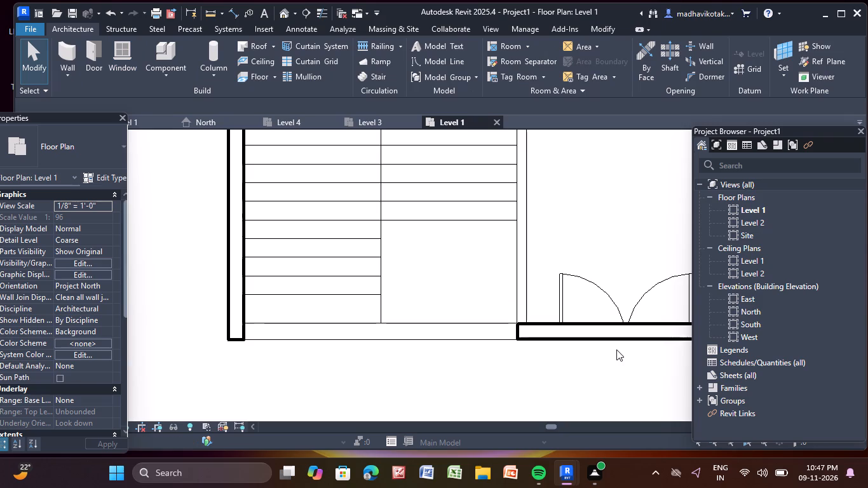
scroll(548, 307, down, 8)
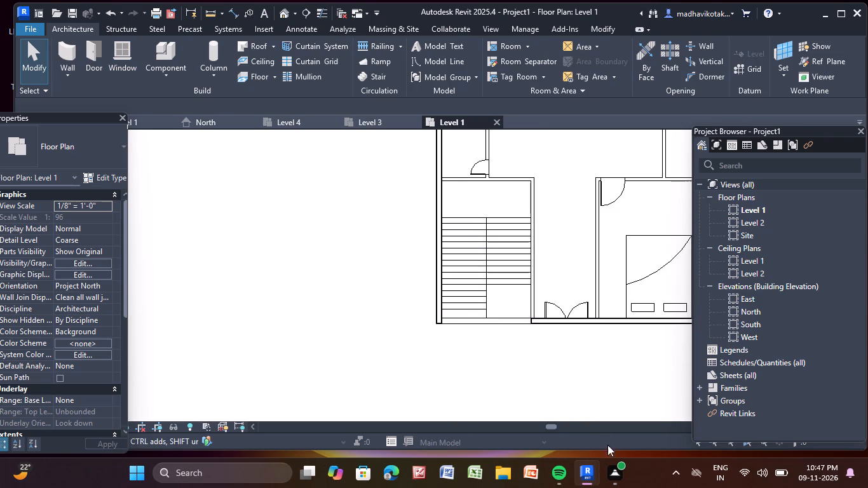
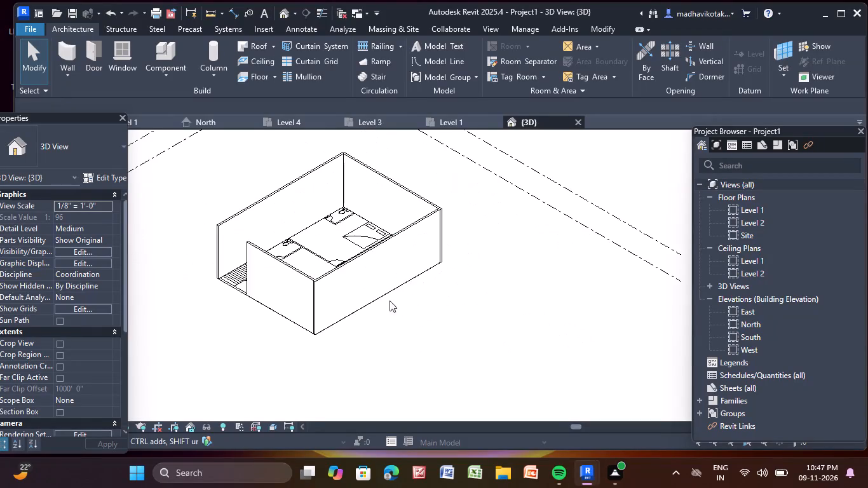
Set the south exterior wall's top constraint to Up to level: Level 2 in the 3D view.
scroll(322, 299, up, 4)
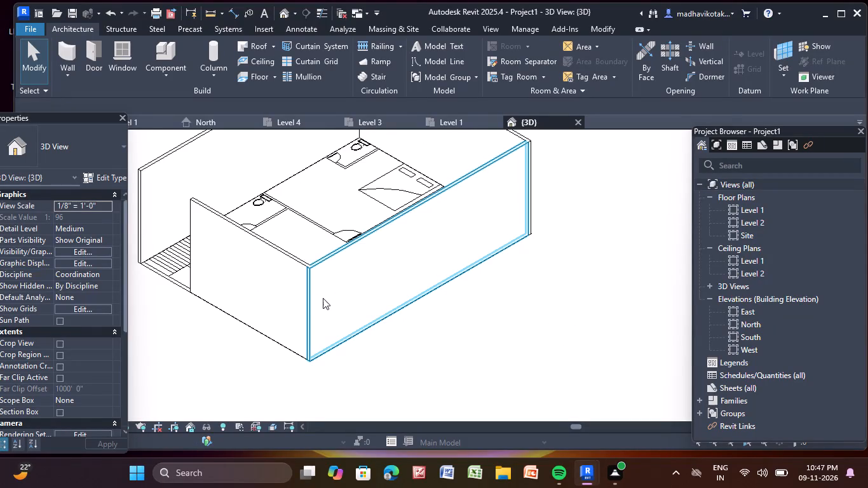
middle_drag(323, 298, 621, 248)
click(557, 234)
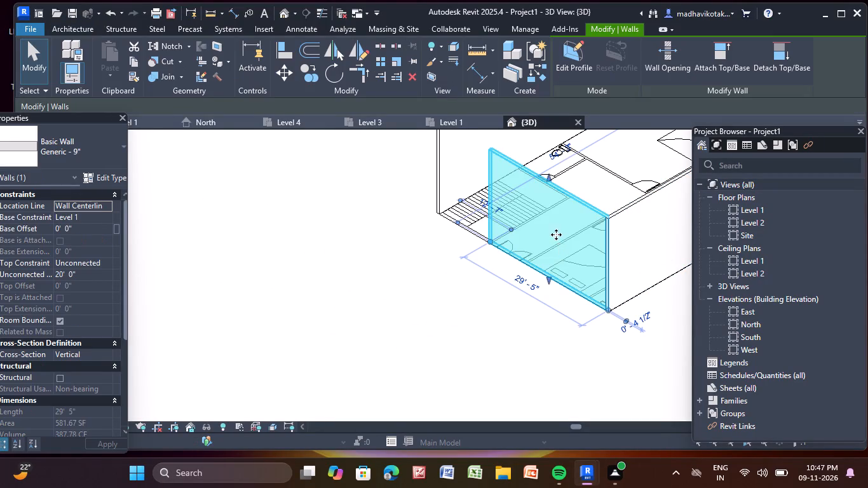
click(103, 261)
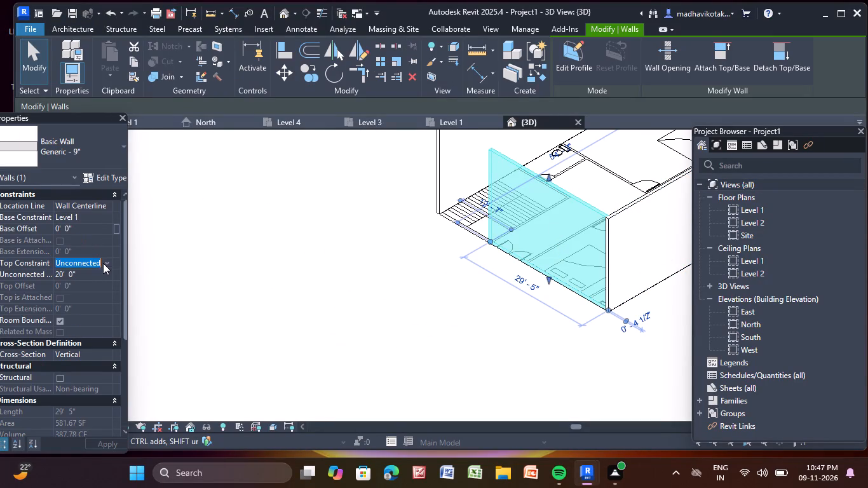
click(104, 298)
click(295, 261)
Set the top constraint of the west exterior wall beside the staircase to Up to level: Level 2.
middle_drag(288, 264, 166, 419)
click(430, 239)
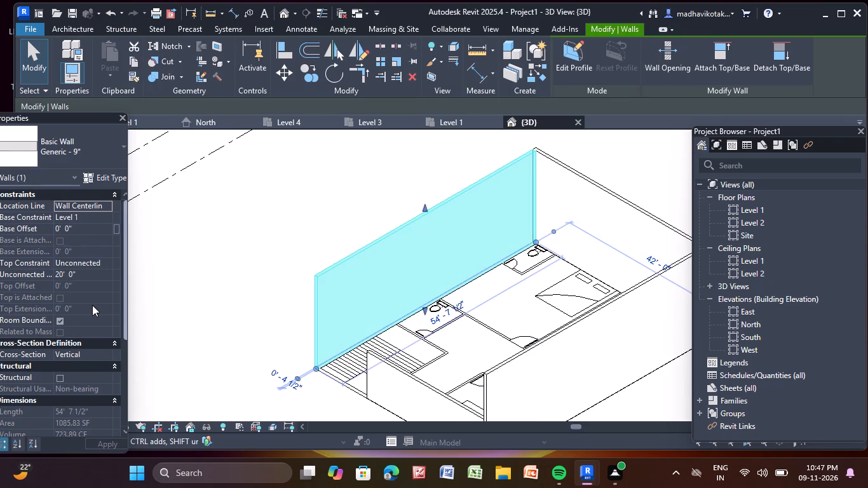
click(105, 264)
click(116, 301)
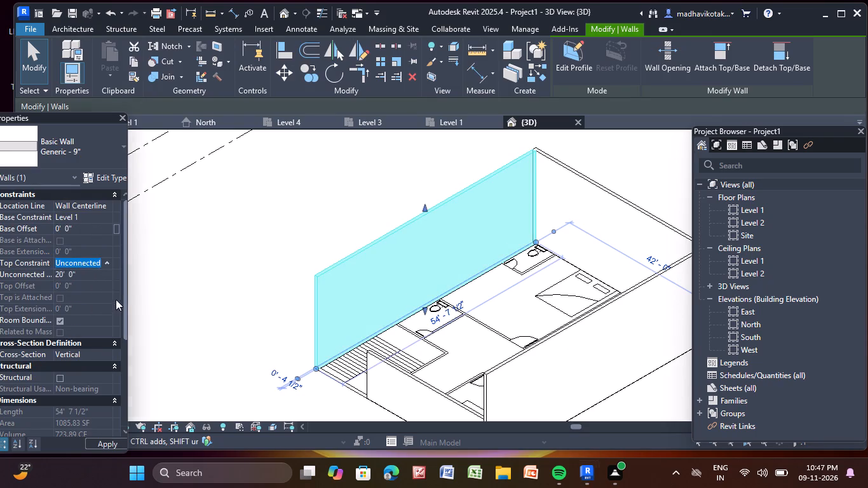
click(233, 259)
Set the north exterior wall's top constraint to Up to level: Level 2.
scroll(294, 285, down, 1)
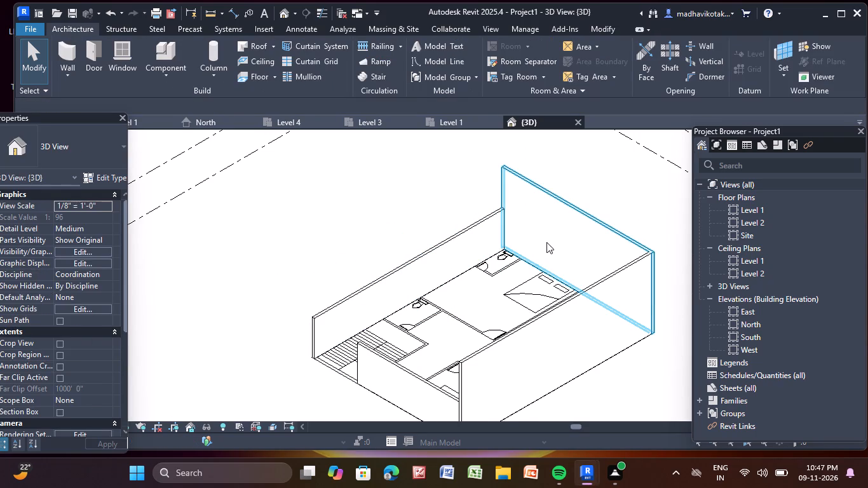
click(546, 241)
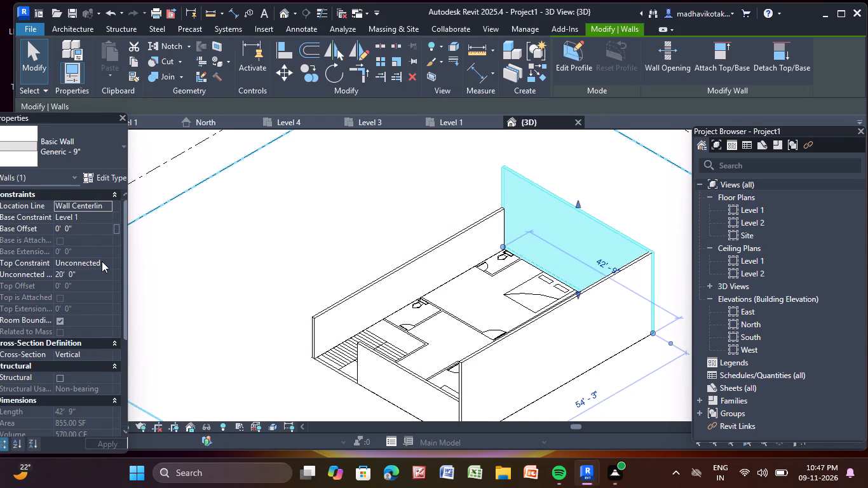
click(102, 261)
click(106, 266)
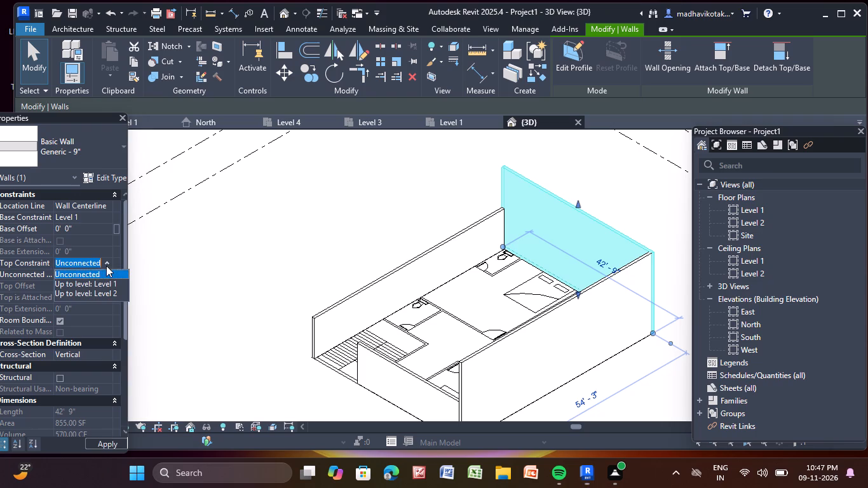
click(102, 295)
click(207, 224)
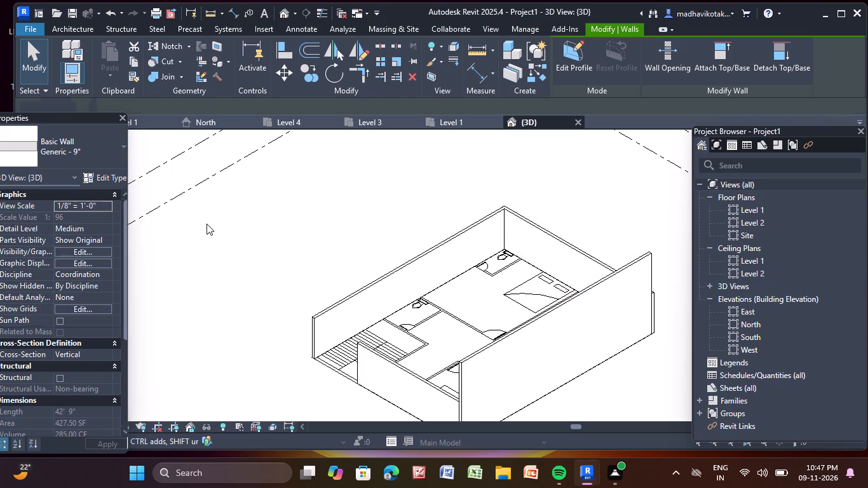
Set the east exterior wall's top constraint to Up to level: Level 2.
middle_drag(426, 308, 346, 193)
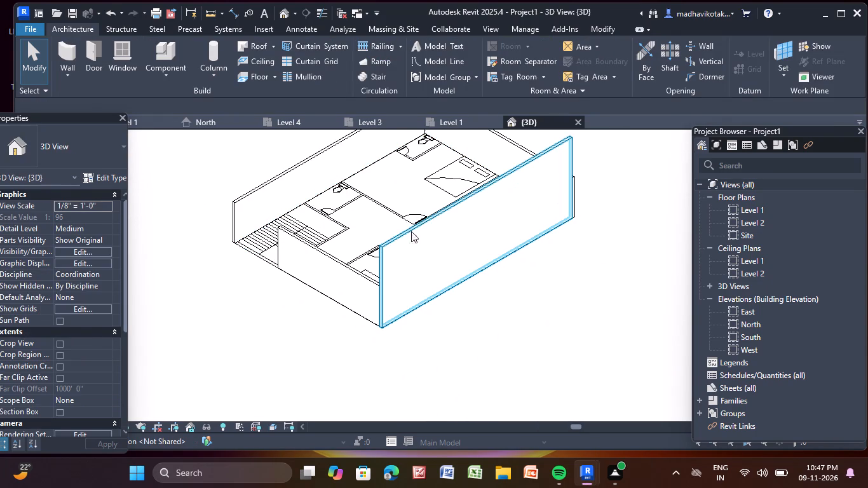
click(420, 252)
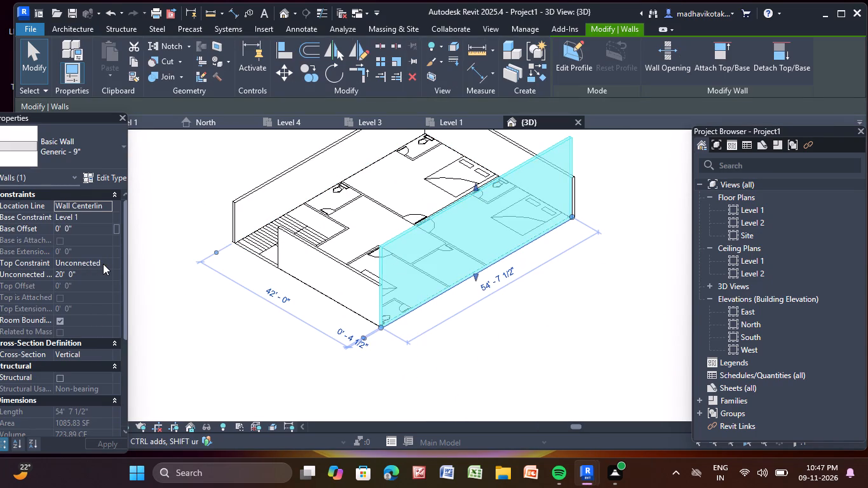
click(104, 263)
click(105, 294)
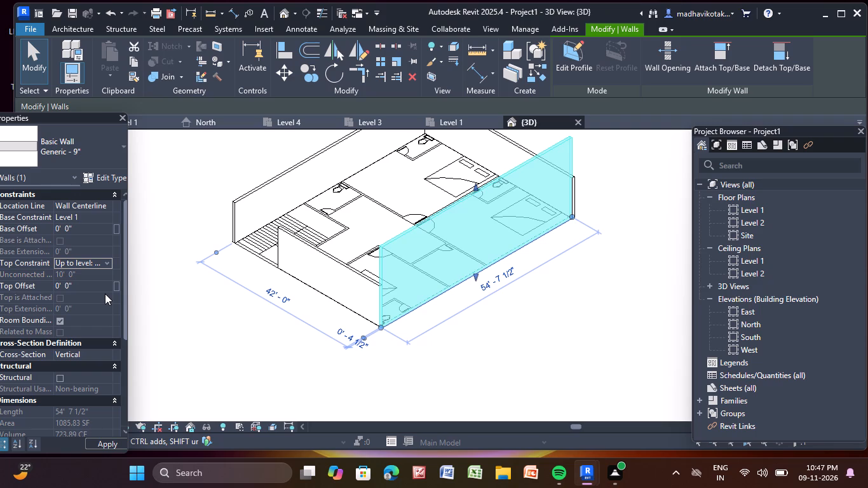
click(166, 190)
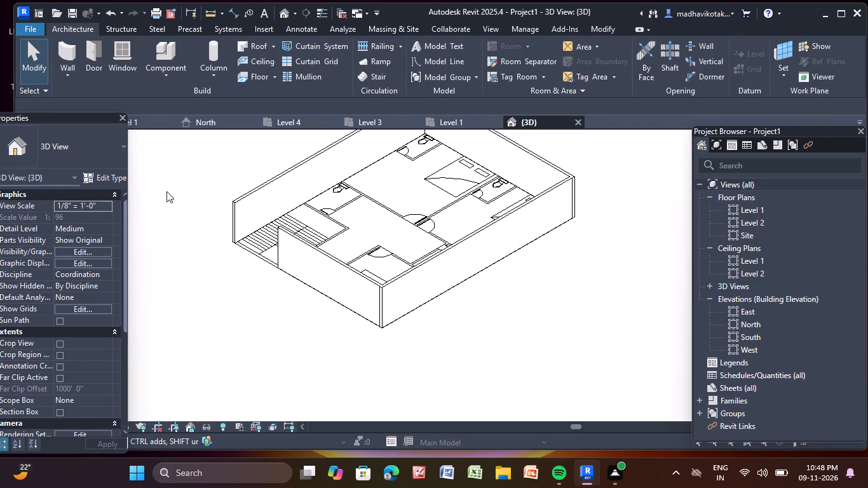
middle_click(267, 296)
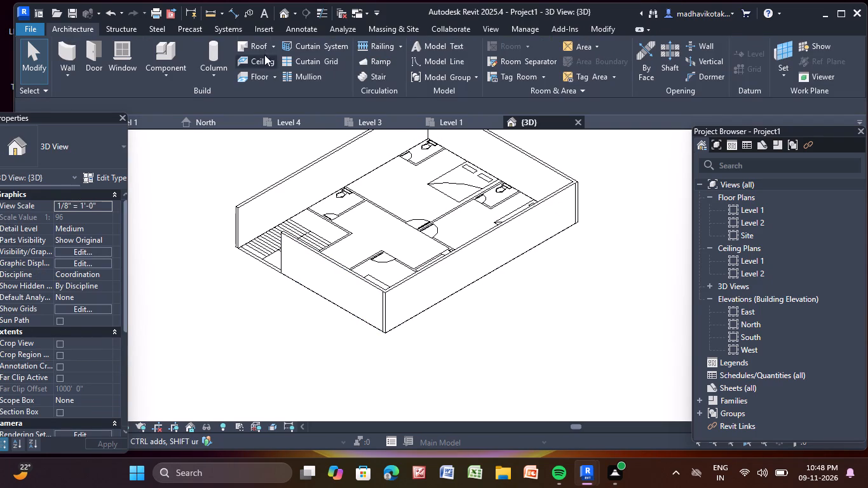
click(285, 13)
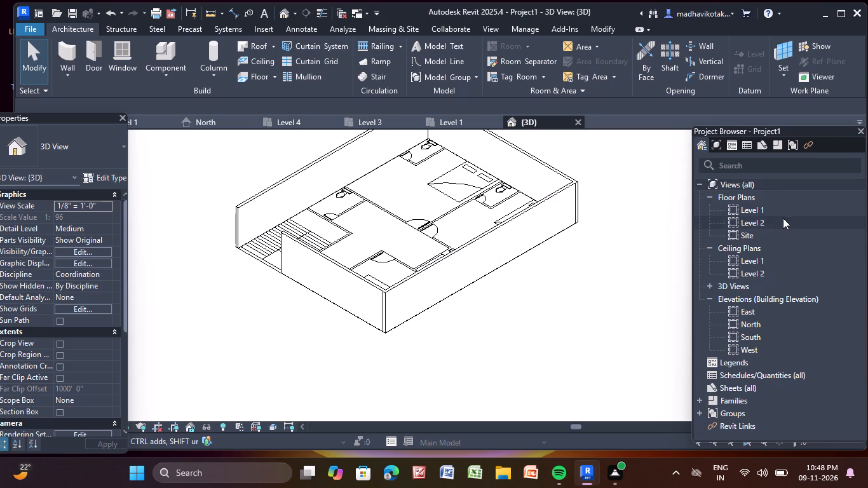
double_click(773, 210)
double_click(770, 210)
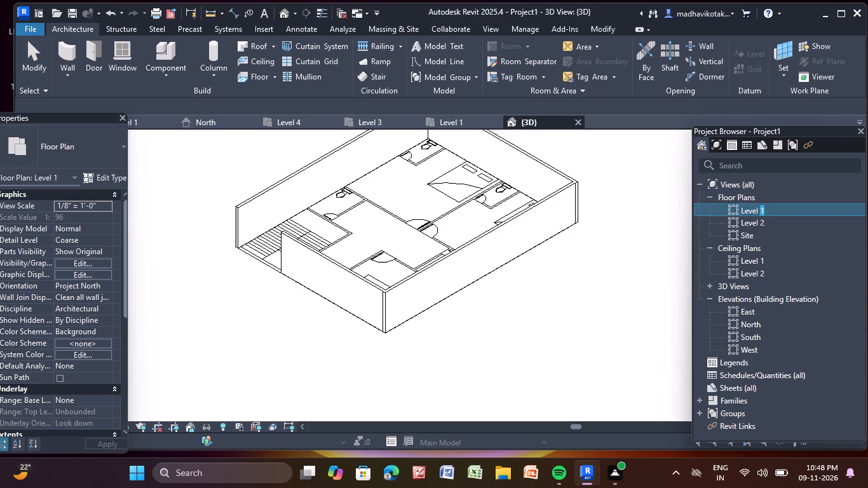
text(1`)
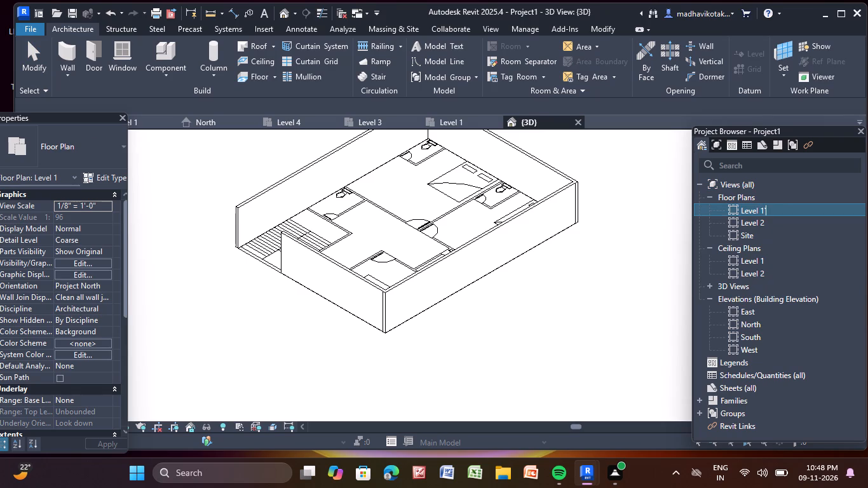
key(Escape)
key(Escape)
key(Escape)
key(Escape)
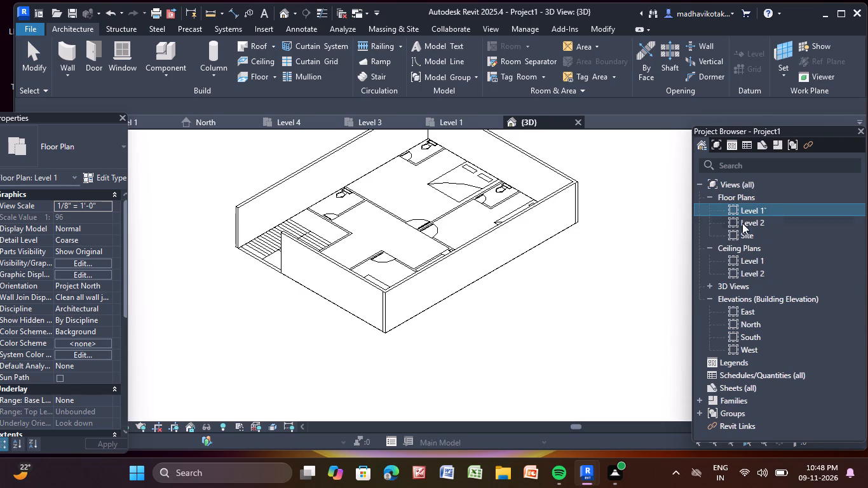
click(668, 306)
Open the Level 1 floor plan view and bring the building's interior layout into view.
triple_click(781, 206)
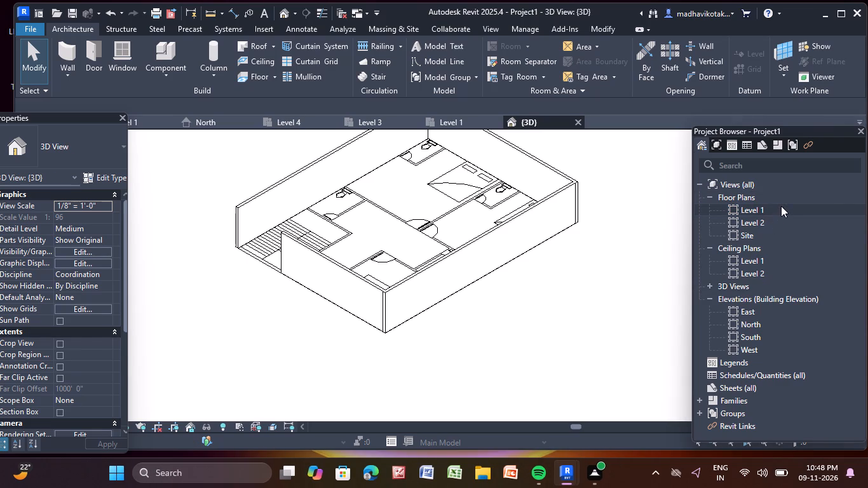
scroll(587, 236, down, 5)
middle_drag(579, 241, 309, 379)
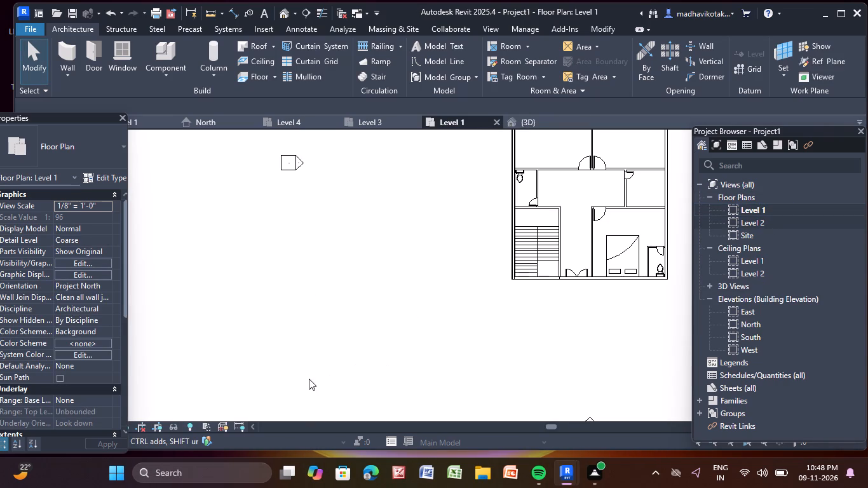
middle_drag(309, 379, 308, 379)
scroll(422, 279, down, 3)
middle_drag(507, 259, 413, 335)
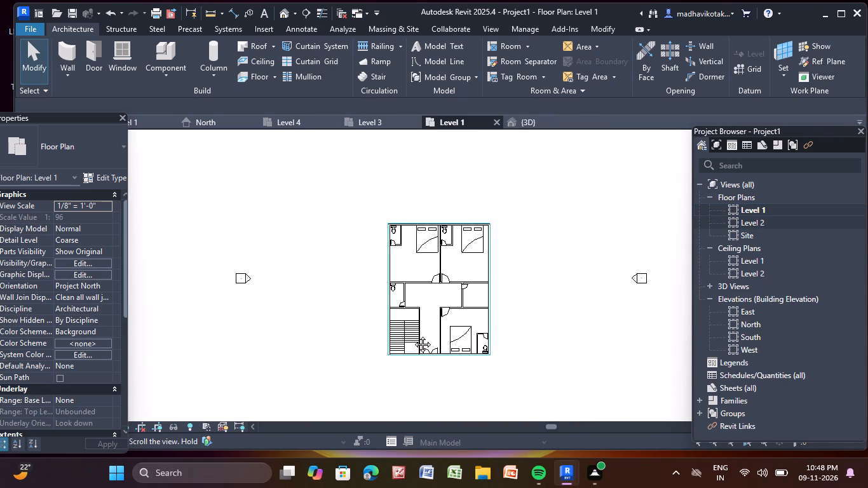
middle_drag(413, 335, 410, 334)
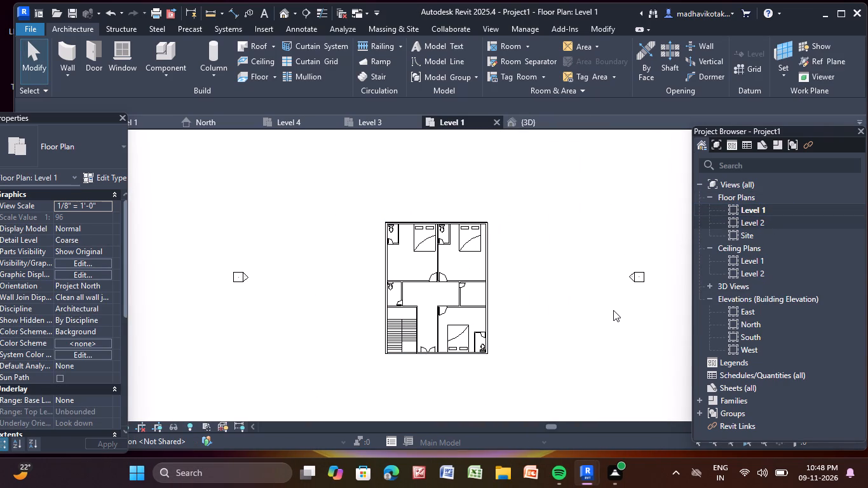
scroll(369, 274, up, 6)
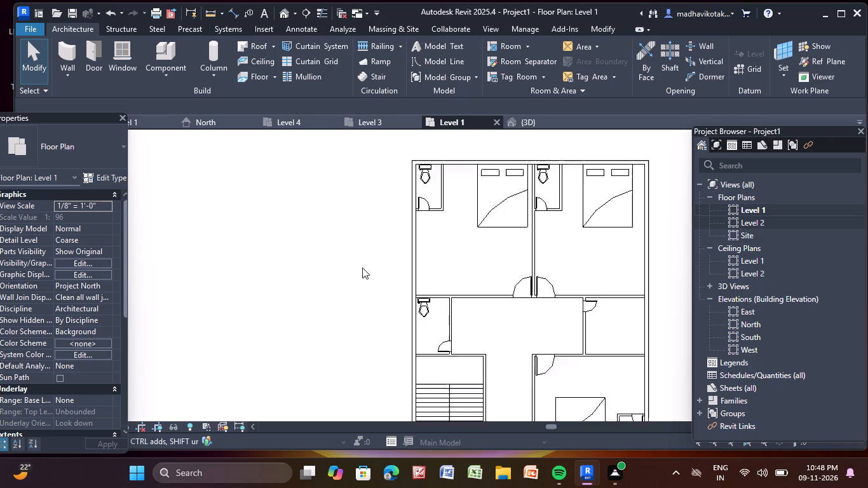
scroll(362, 268, up, 3)
scroll(362, 268, down, 5)
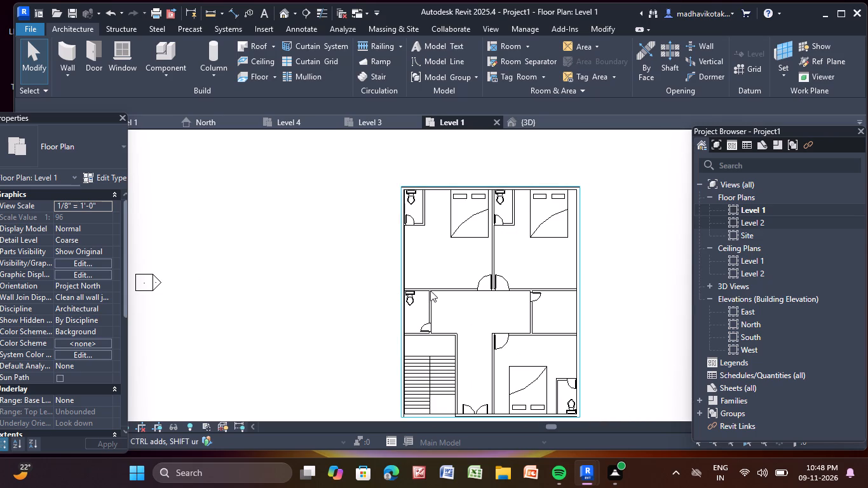
middle_drag(384, 293, 310, 275)
scroll(307, 273, up, 4)
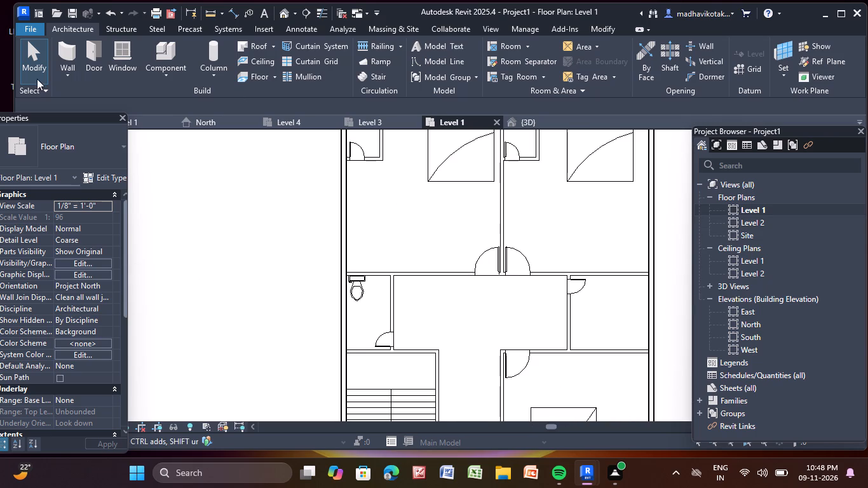
Draw a Generic - 4.5" wall along the south side of both north bedrooms, from the west exterior wall to the east exterior wall.
click(58, 55)
click(74, 144)
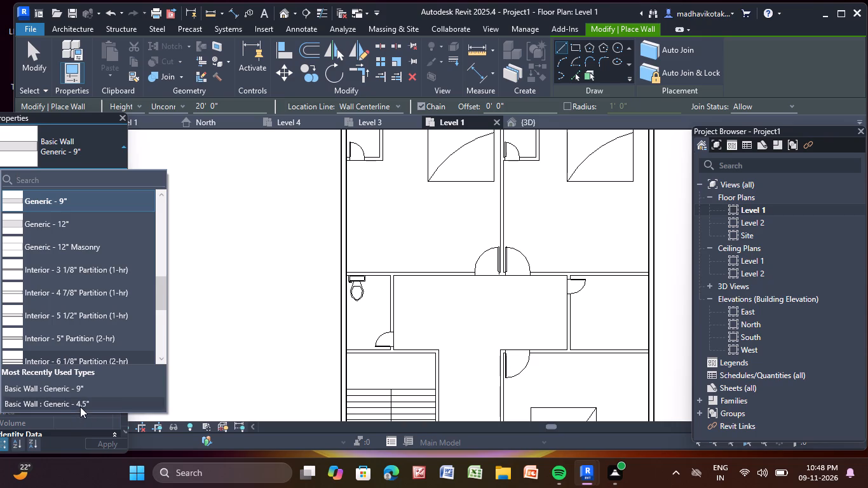
click(80, 407)
middle_drag(390, 287, 308, 352)
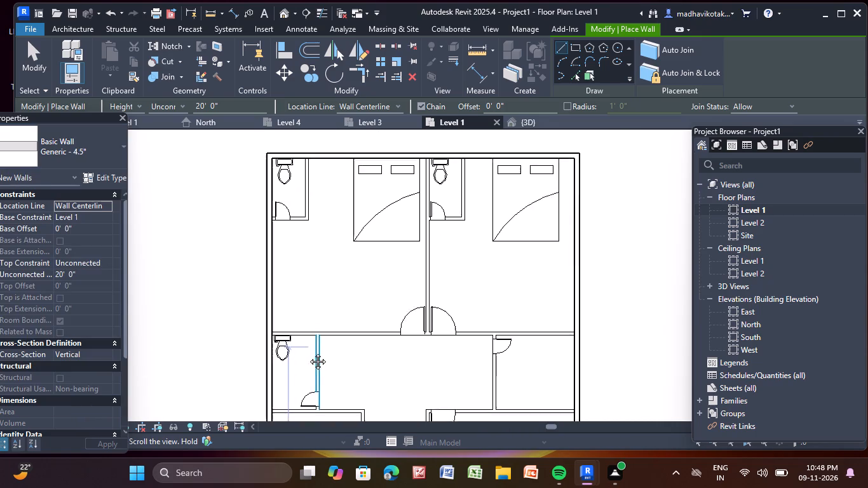
middle_drag(308, 352, 290, 365)
middle_click(290, 365)
middle_click(290, 365)
middle_click(290, 365)
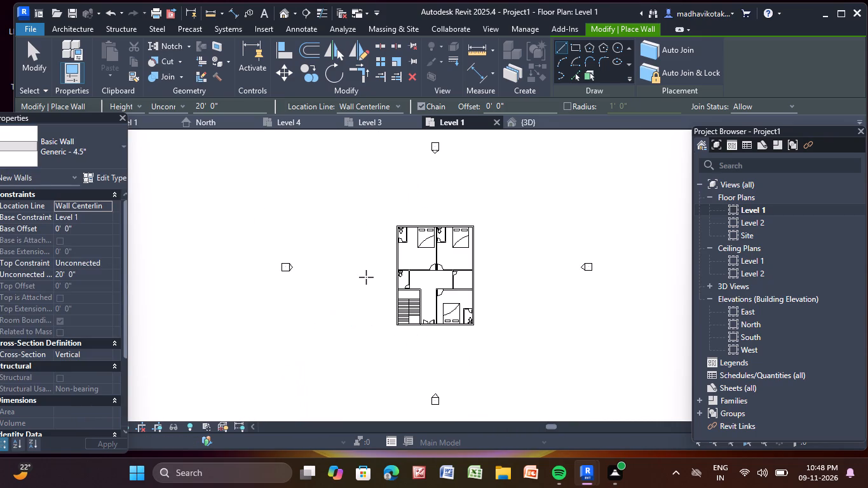
scroll(367, 271, up, 10)
scroll(388, 327, up, 1)
middle_drag(388, 327, 97, 365)
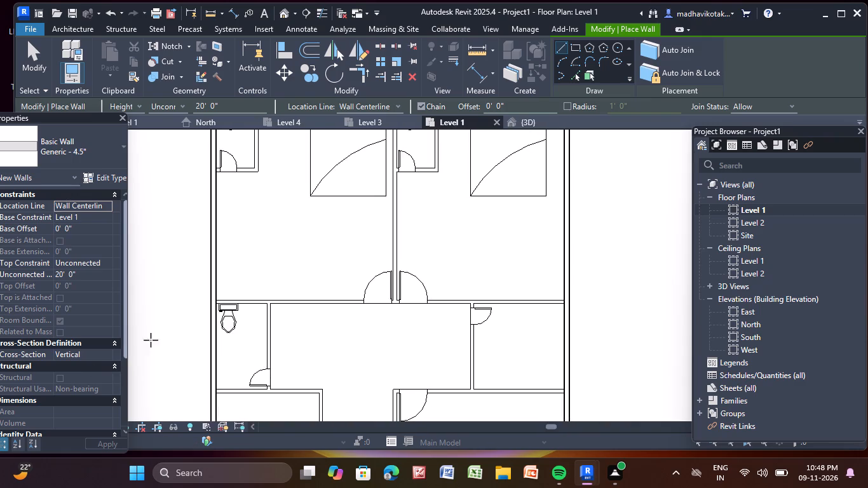
scroll(203, 313, up, 12)
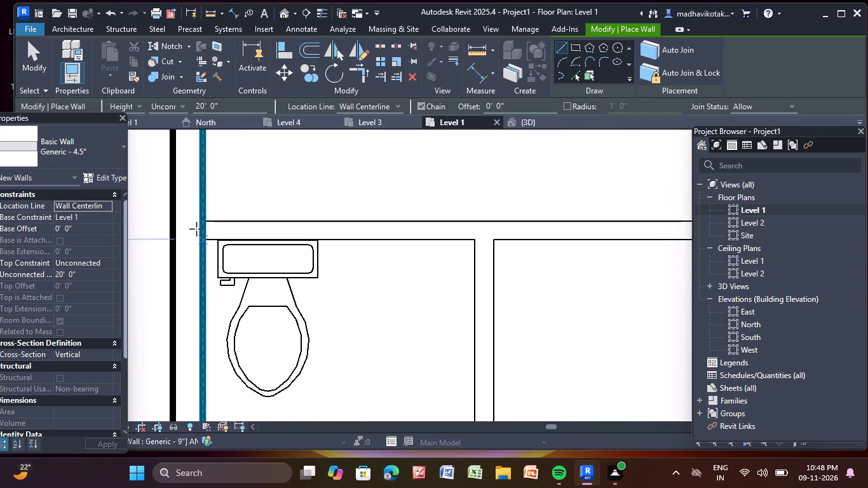
scroll(217, 225, up, 3)
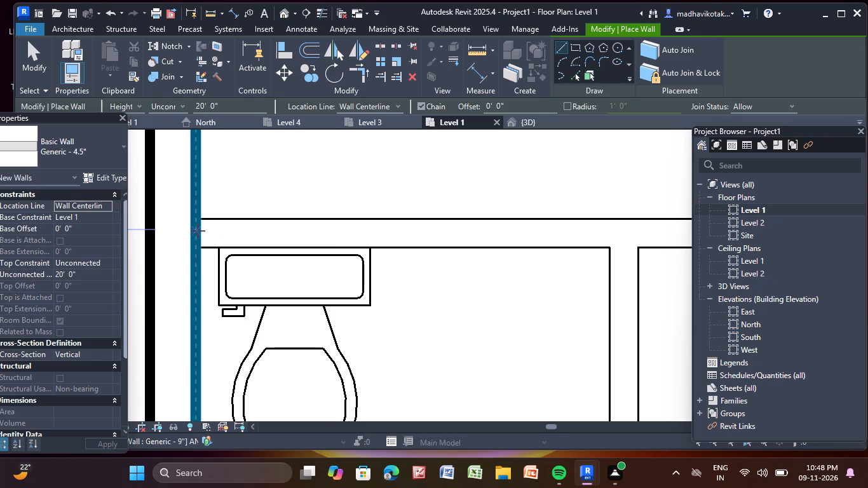
click(198, 231)
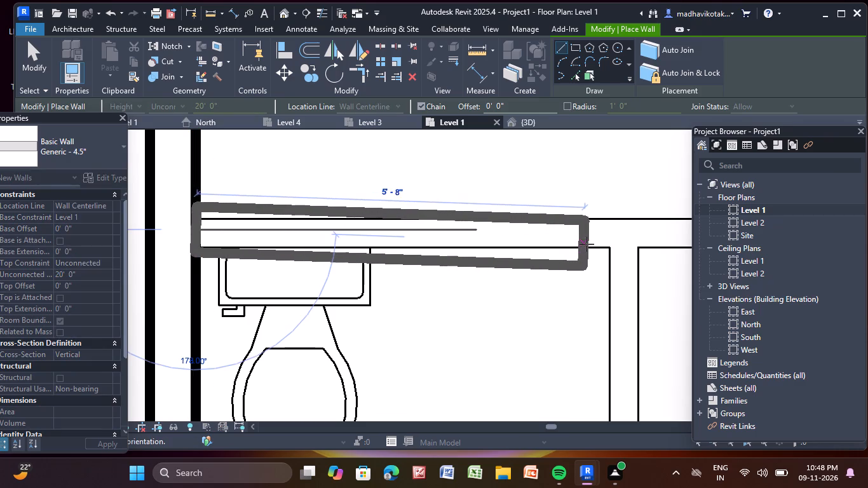
scroll(604, 238, down, 4)
middle_drag(600, 237, 299, 245)
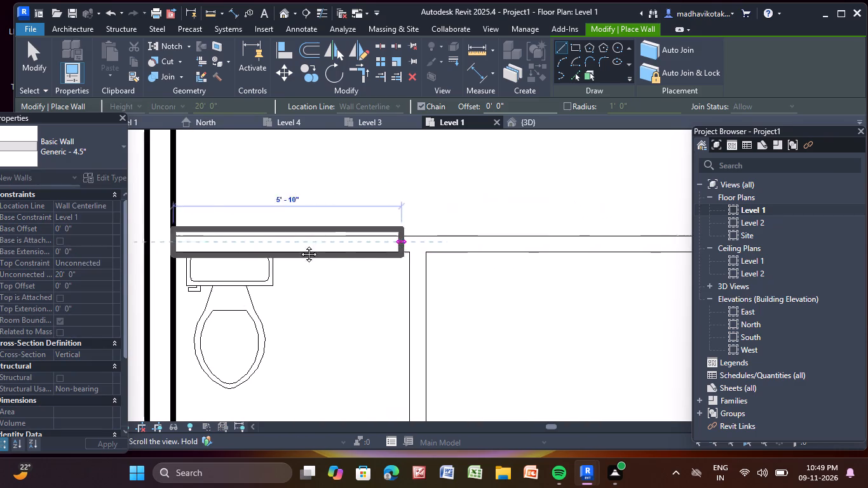
middle_drag(299, 245, 159, 243)
scroll(606, 244, down, 5)
middle_drag(607, 243, 577, 243)
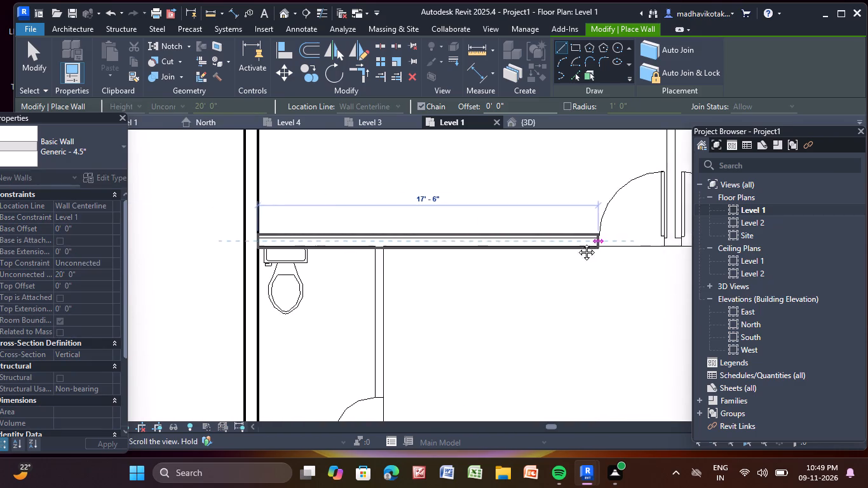
middle_drag(577, 243, 297, 242)
scroll(560, 238, down, 1)
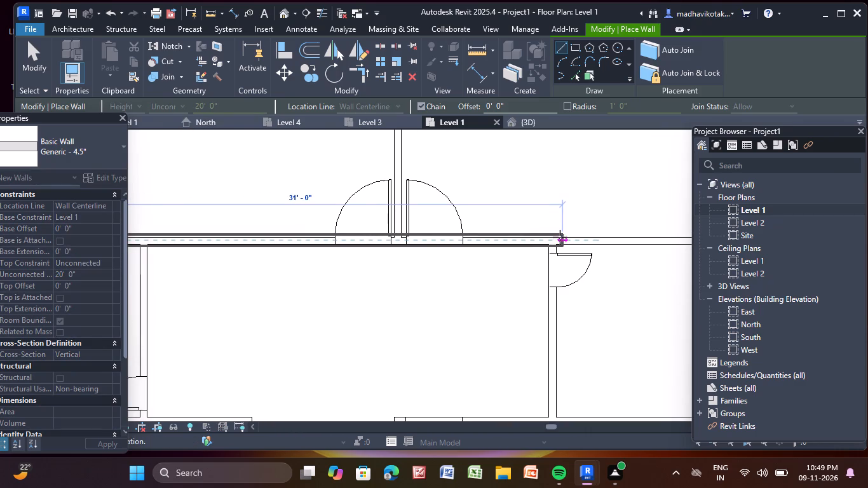
middle_drag(560, 237, 321, 235)
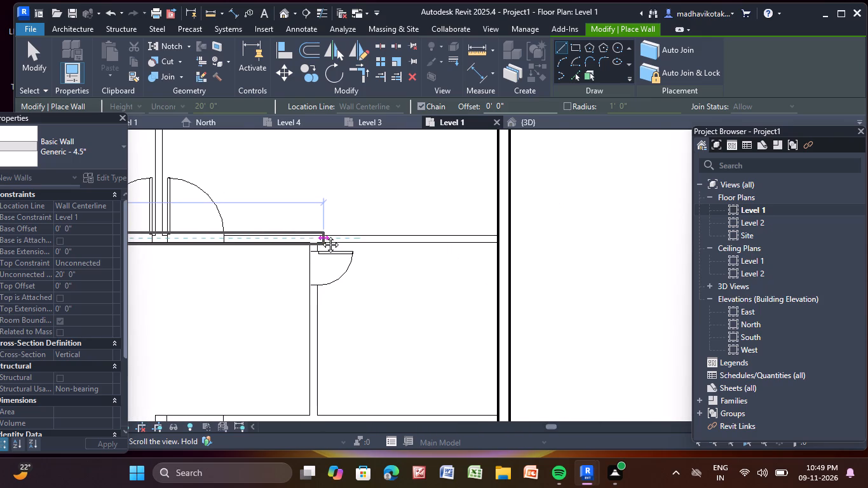
middle_drag(321, 235, 321, 234)
middle_click(321, 234)
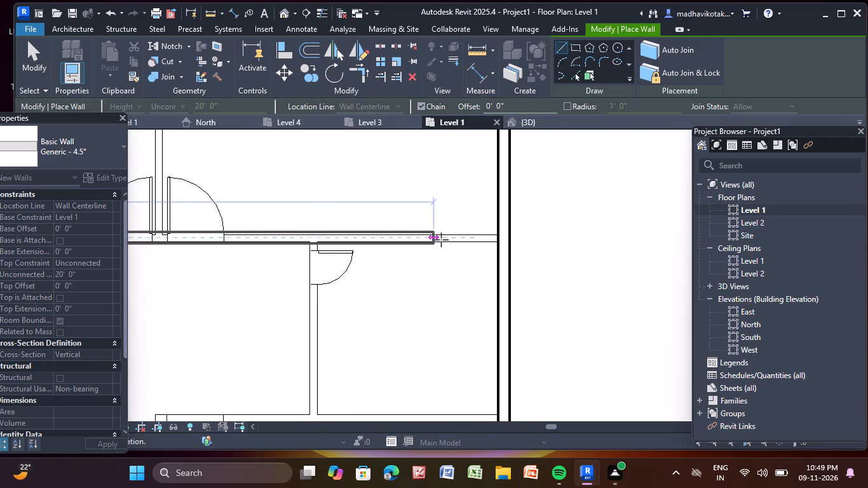
scroll(500, 240, up, 8)
click(496, 240)
scroll(494, 240, down, 4)
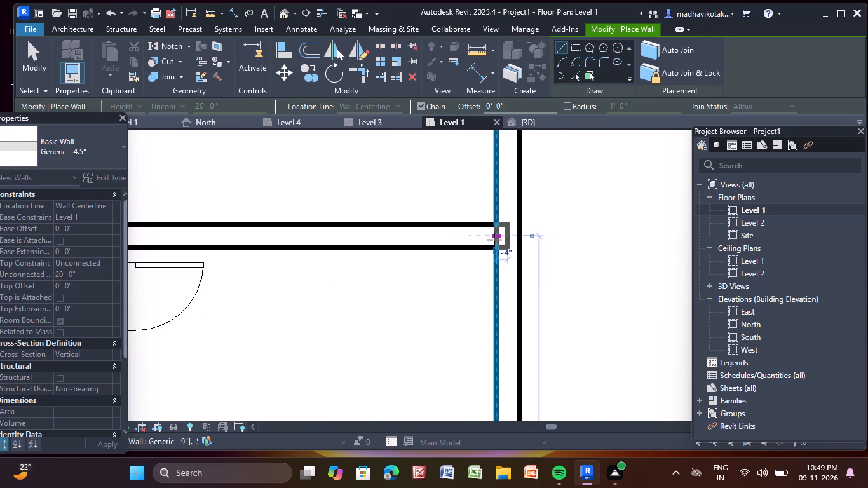
middle_drag(494, 240, 614, 258)
key(Escape)
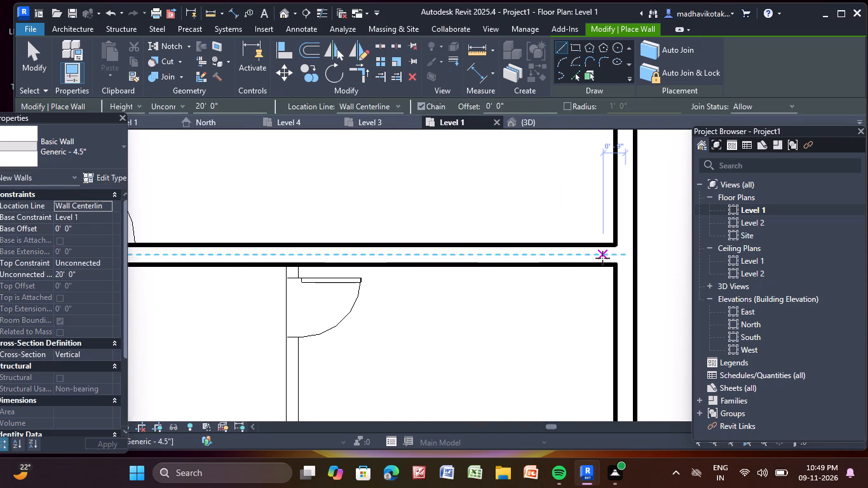
Draw the Generic - 4.5" partition between the two north bedrooms, from the north exterior wall down to the bedrooms' south wall.
scroll(601, 254, down, 4)
scroll(396, 316, down, 4)
scroll(332, 245, down, 3)
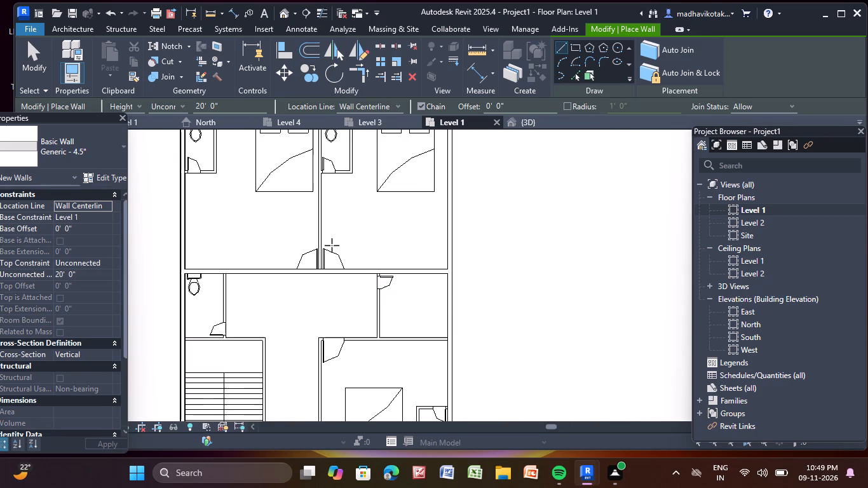
middle_drag(332, 245, 395, 356)
scroll(395, 354, up, 4)
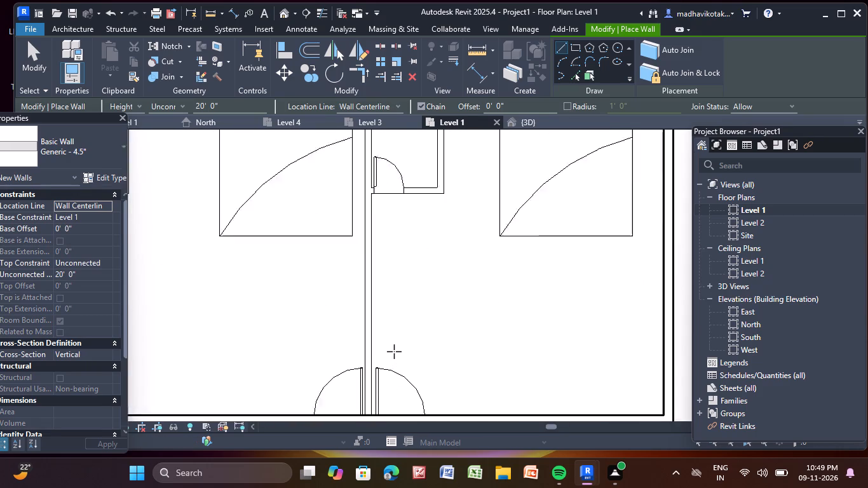
scroll(394, 351, up, 16)
scroll(396, 351, down, 16)
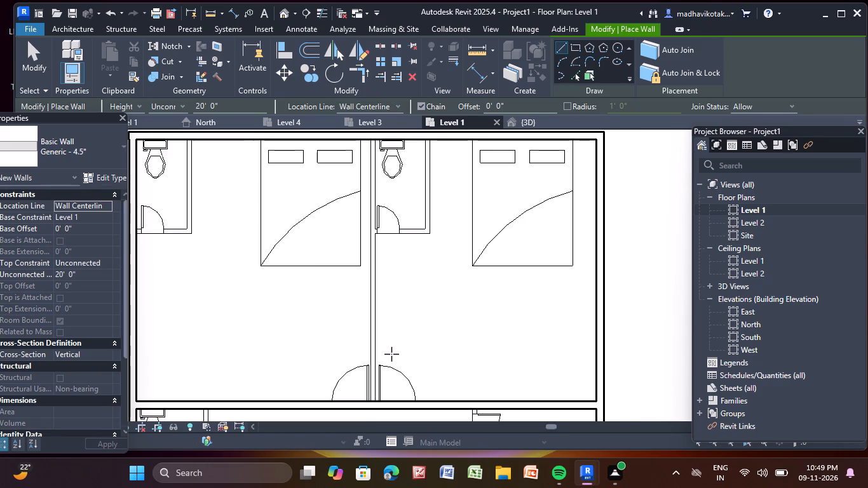
scroll(377, 212, up, 1)
middle_drag(369, 183, 380, 415)
scroll(384, 372, up, 11)
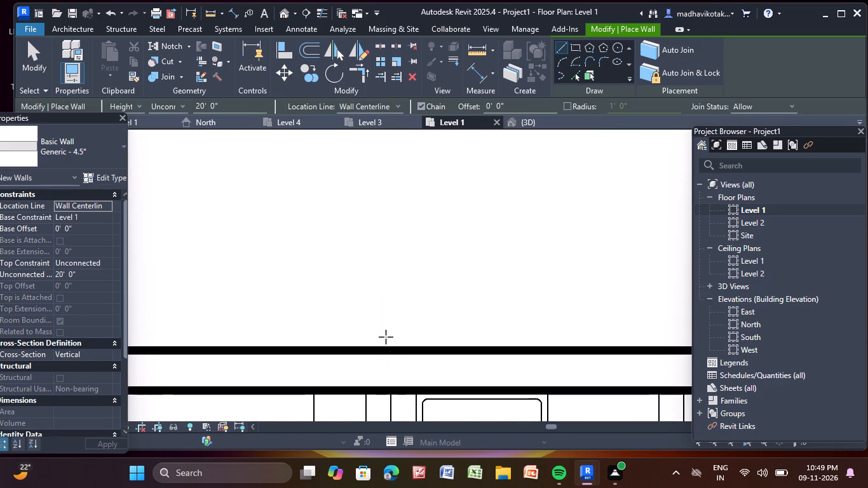
scroll(379, 447, up, 1)
middle_drag(376, 382, 373, 182)
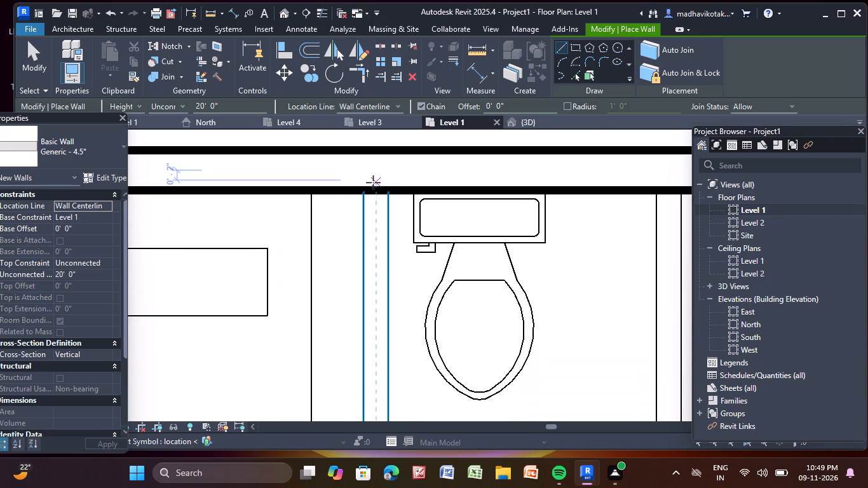
click(376, 187)
scroll(372, 383, down, 2)
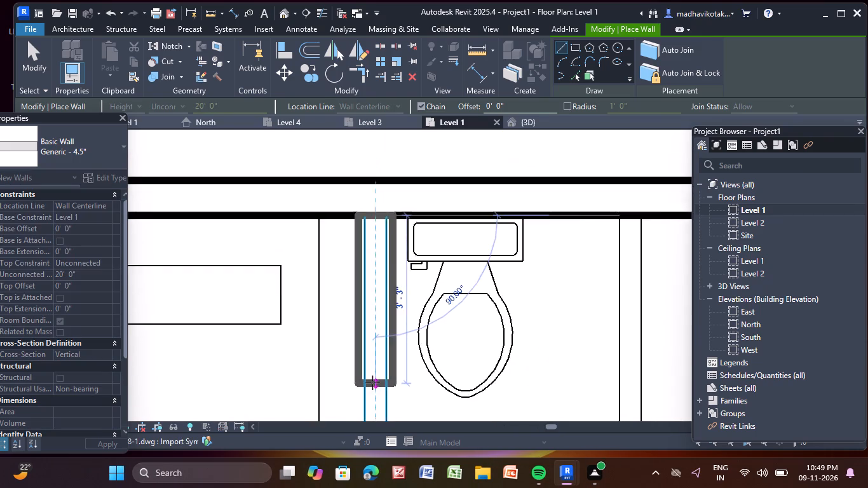
scroll(372, 383, down, 1)
middle_drag(372, 376, 405, 26)
scroll(410, 355, down, 3)
middle_drag(410, 347, 410, 313)
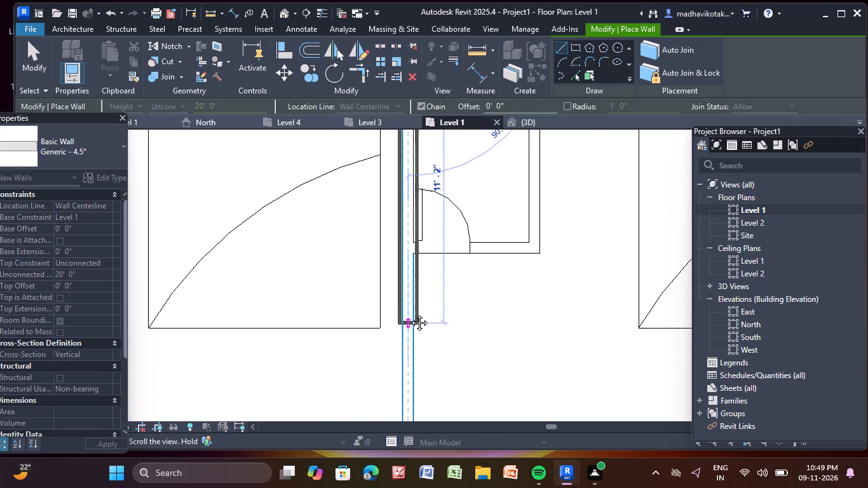
middle_drag(410, 313, 375, 62)
scroll(375, 62, down, 1)
scroll(380, 368, up, 2)
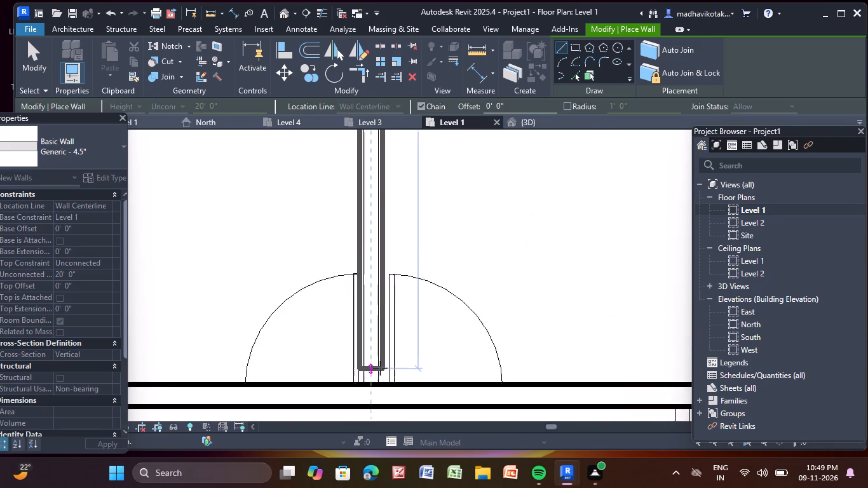
scroll(380, 368, up, 1)
click(369, 388)
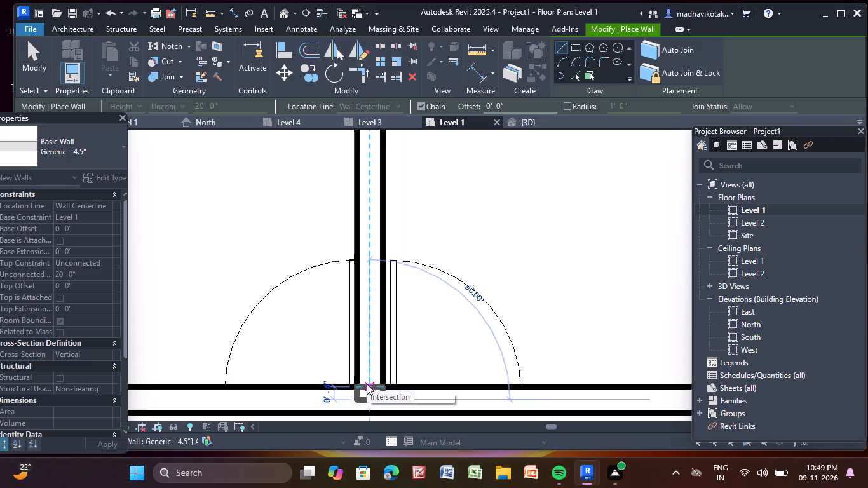
key(Escape)
Draw the 4.5" east wall of the northwest bedroom's bathroom, from the north exterior wall to the bathroom's south-east corner.
scroll(356, 376, down, 10)
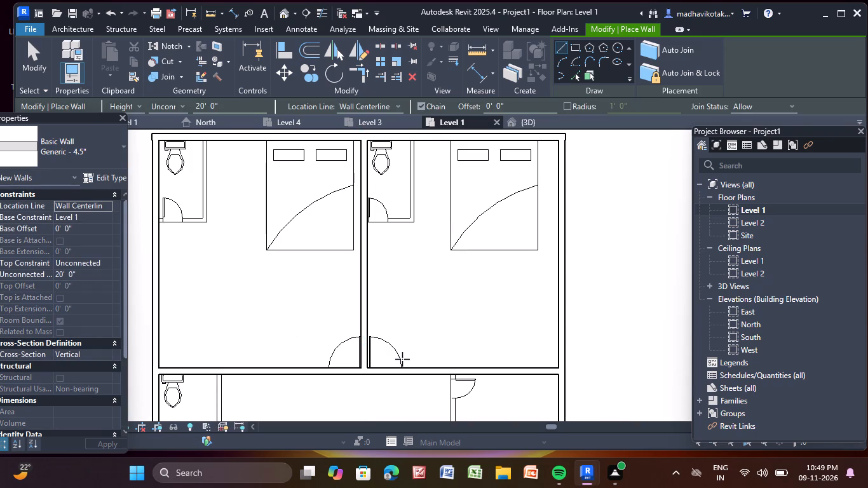
middle_drag(407, 332, 389, 414)
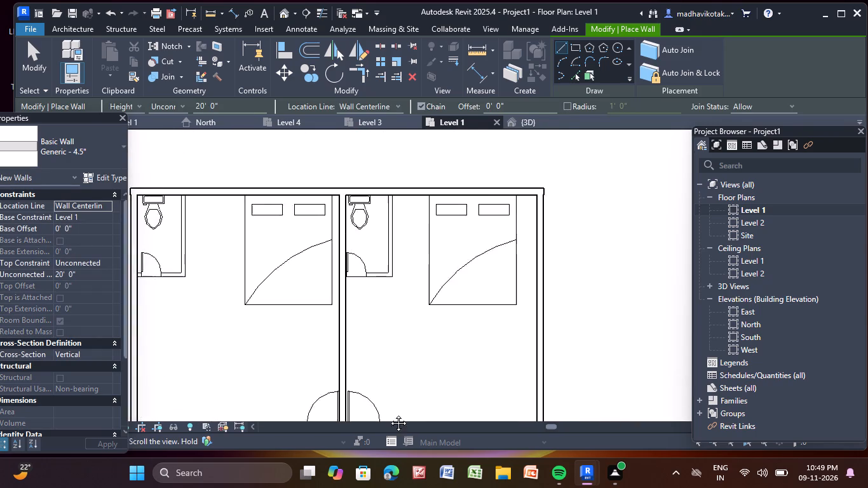
middle_drag(389, 414, 409, 485)
middle_drag(217, 326, 397, 281)
scroll(381, 259, up, 3)
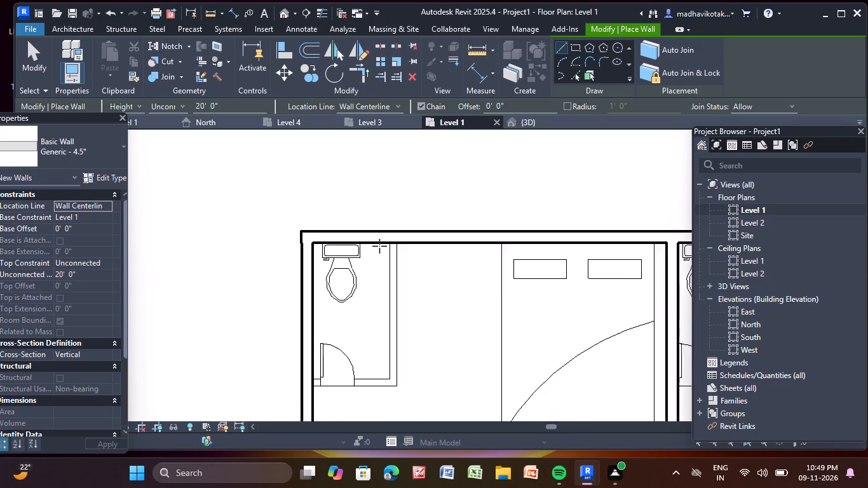
scroll(379, 246, up, 10)
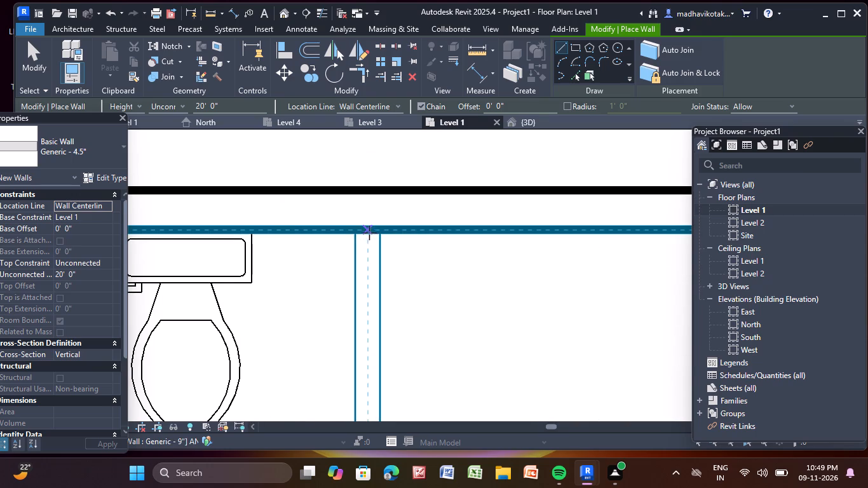
click(367, 232)
scroll(383, 363, down, 3)
middle_drag(382, 362, 376, 200)
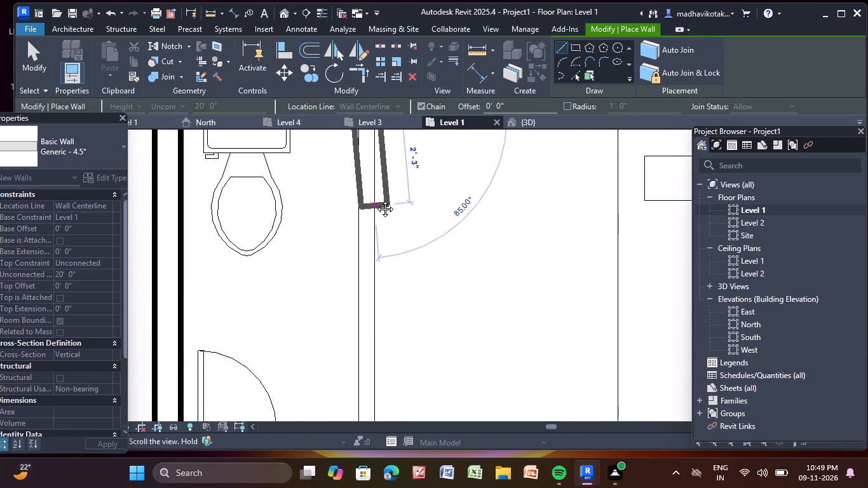
middle_drag(376, 200, 334, 91)
scroll(317, 344, up, 3)
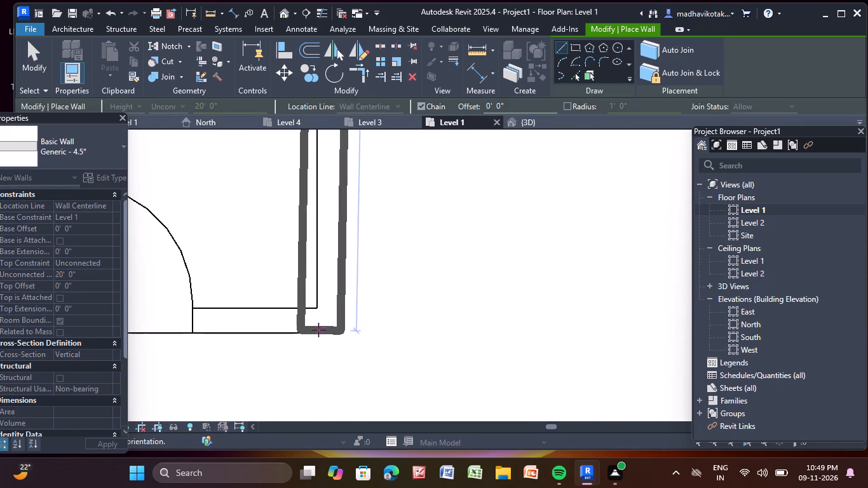
click(322, 331)
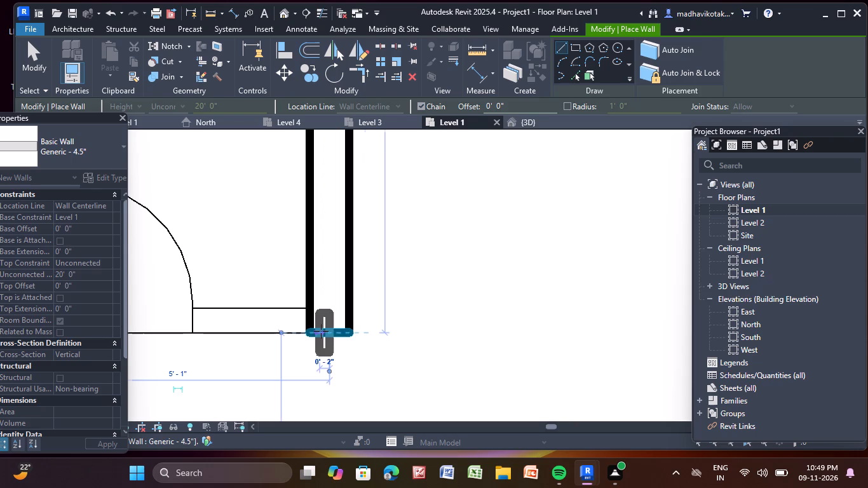
middle_drag(321, 331, 538, 383)
scroll(538, 383, up, 1)
key(Escape)
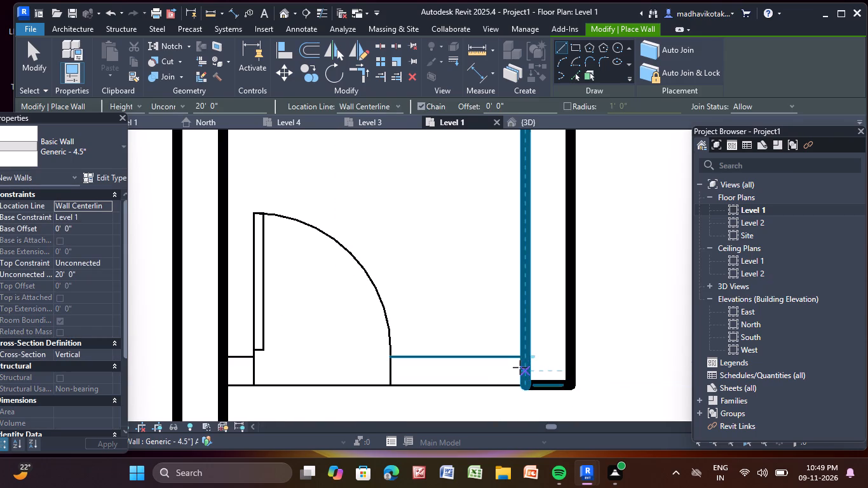
Draw the northwest bathroom's 4.5" south wall, about 4' 5" long, from its east wall to the west exterior wall.
click(520, 371)
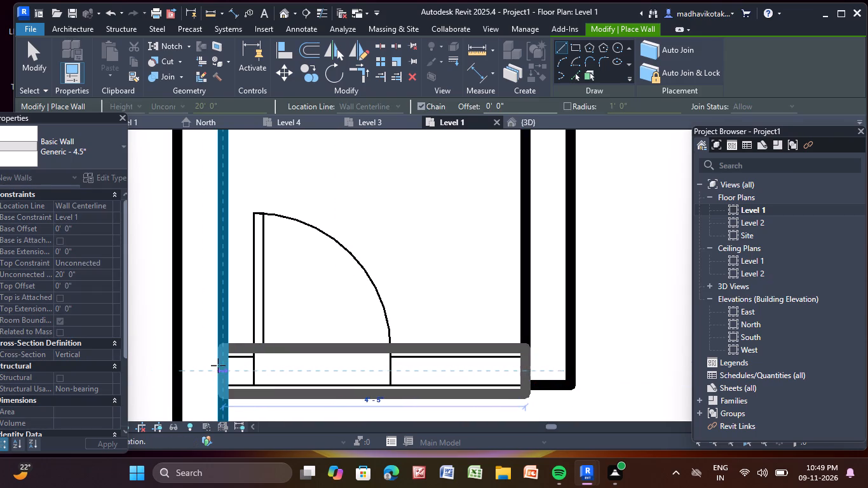
click(219, 365)
key(Escape)
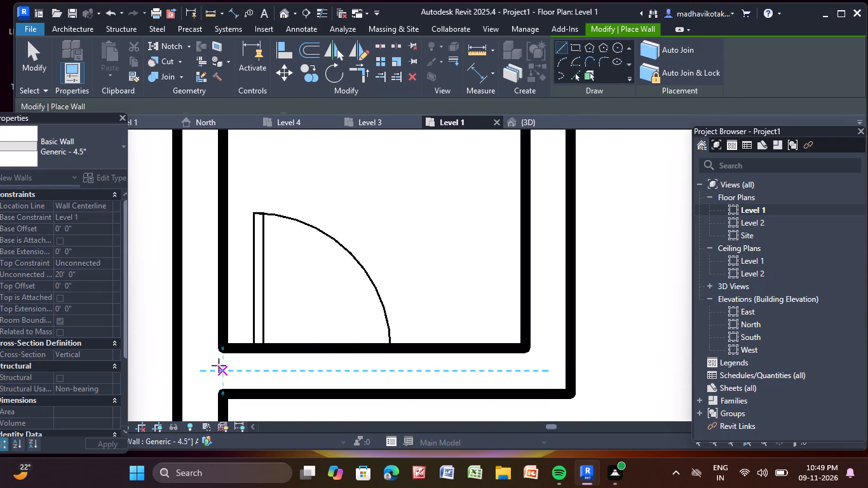
Draw the northeast bedroom bathroom's 4.5" south wall, about 4' 9" long, from the bedroom partition to the bathroom's south-east corner.
scroll(217, 365, down, 9)
scroll(473, 316, down, 4)
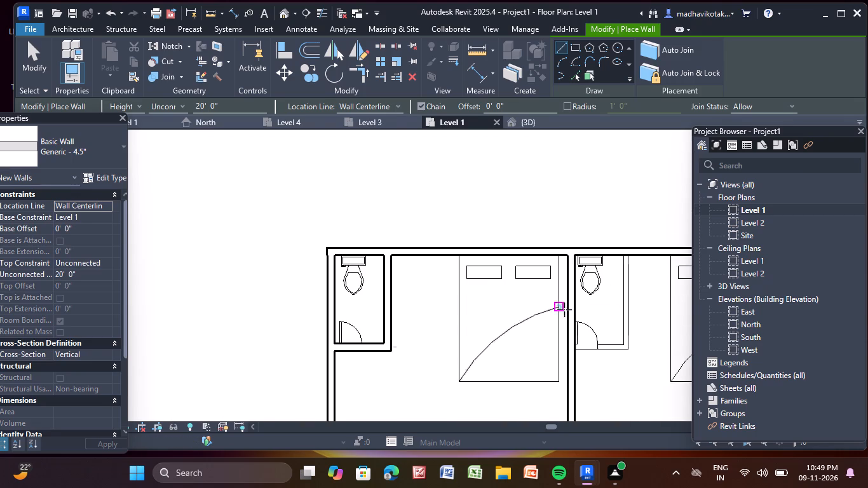
middle_drag(545, 300, 299, 308)
scroll(307, 349, up, 4)
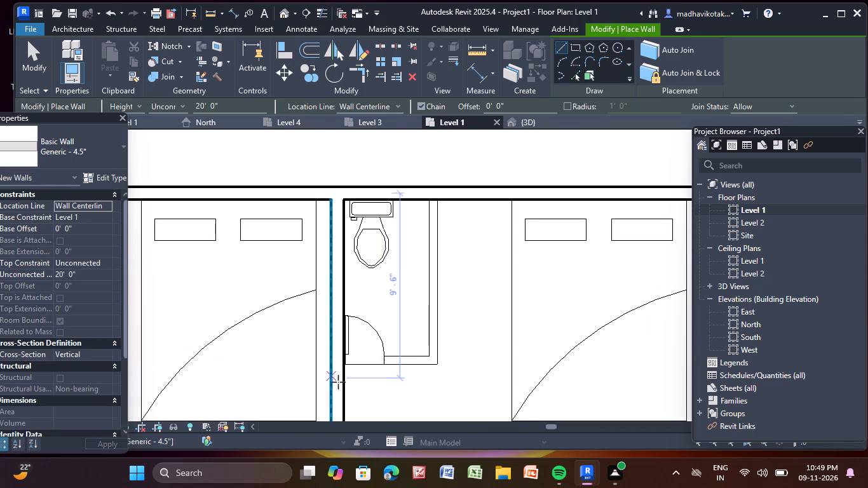
scroll(338, 382, up, 7)
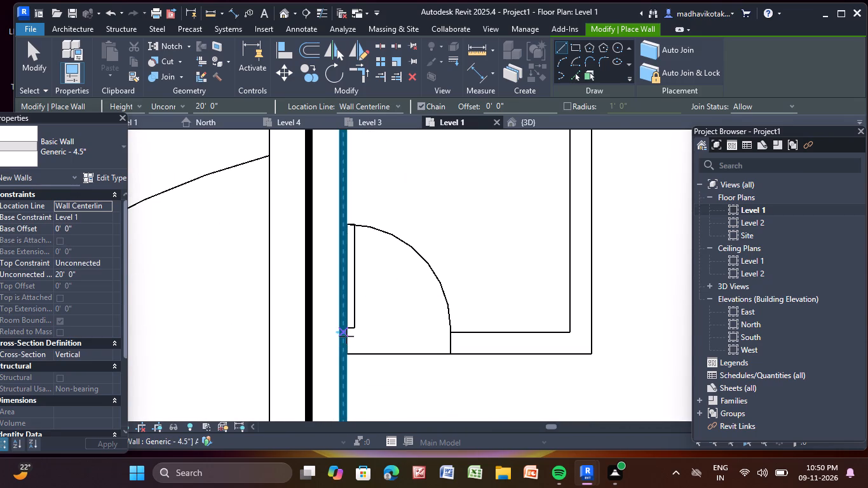
click(344, 341)
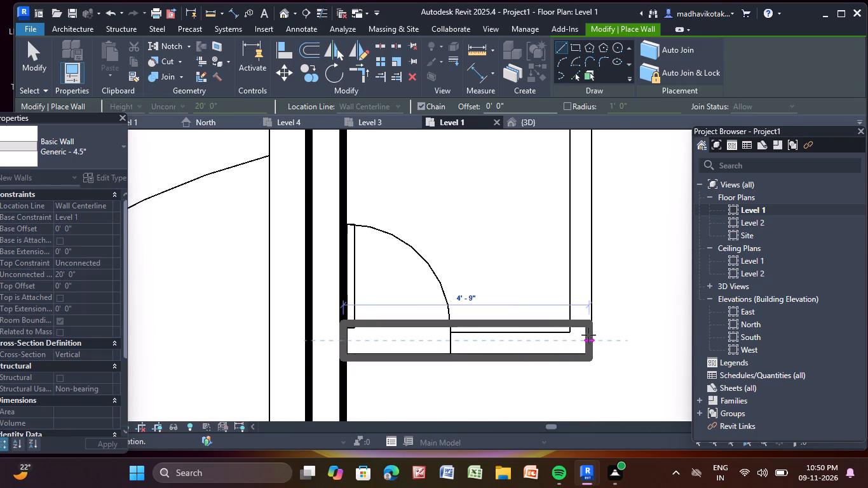
click(590, 335)
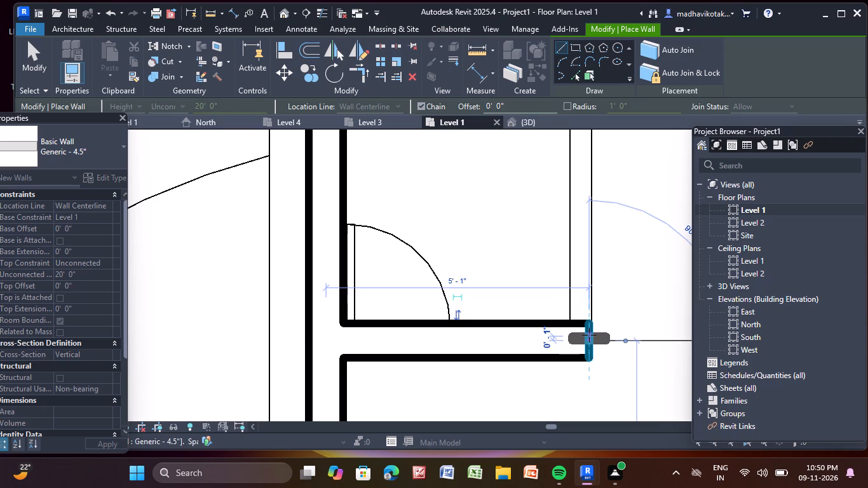
key(Escape)
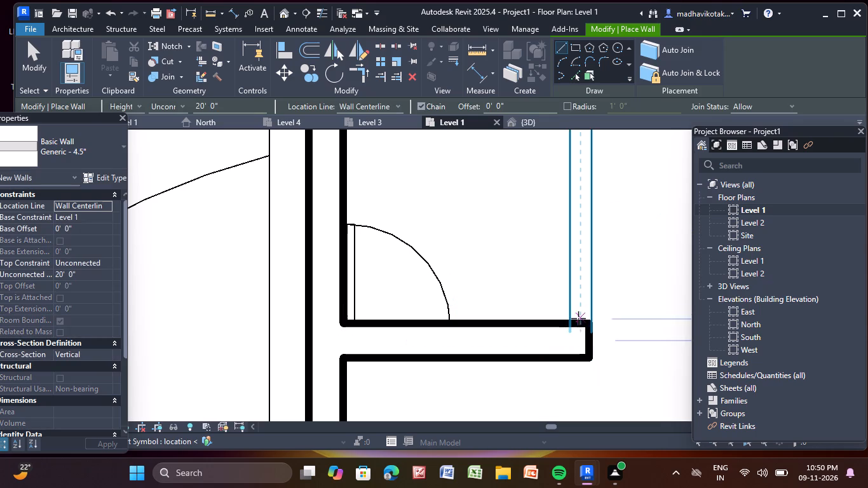
Draw the northeast bedroom bathroom's 4.5" east wall, from its south wall up to the north exterior wall.
click(580, 322)
scroll(580, 257, down, 4)
middle_drag(580, 257, 562, 313)
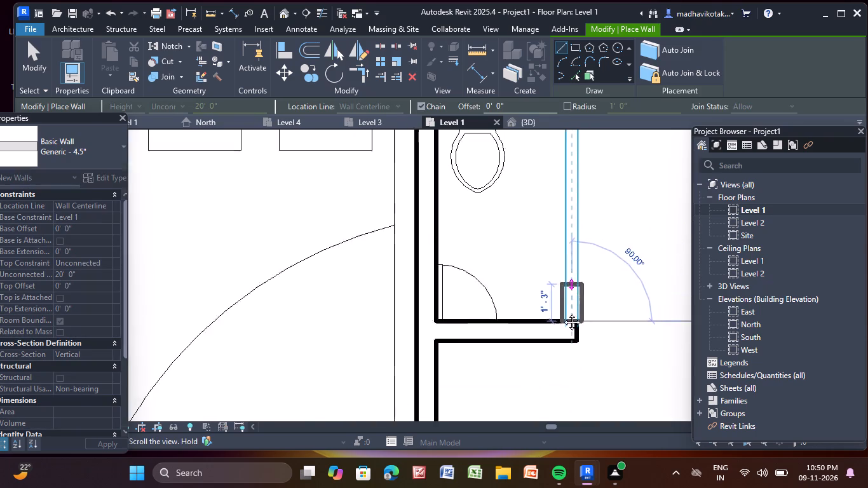
middle_drag(562, 313, 480, 487)
click(478, 296)
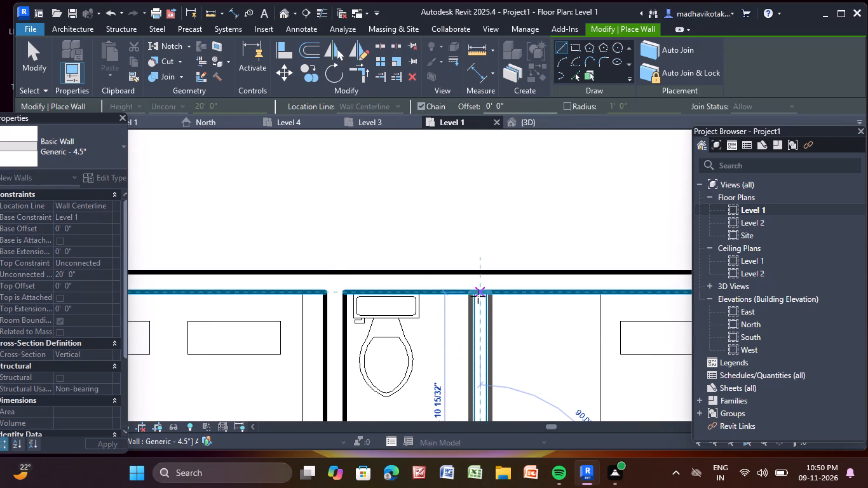
key(Escape)
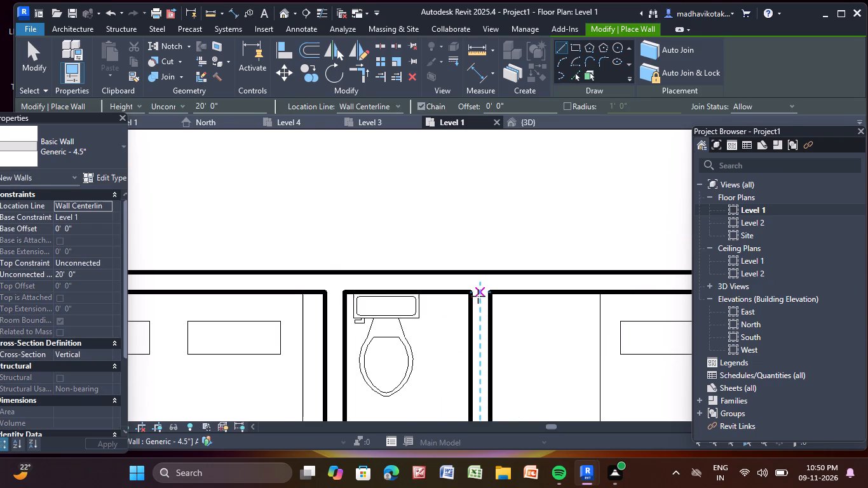
Draw the 4.5" east wall of the bathroom below the northwest bedroom, from the bedrooms' south wall to the bathroom's south side.
scroll(479, 296, down, 9)
middle_drag(480, 297, 441, 118)
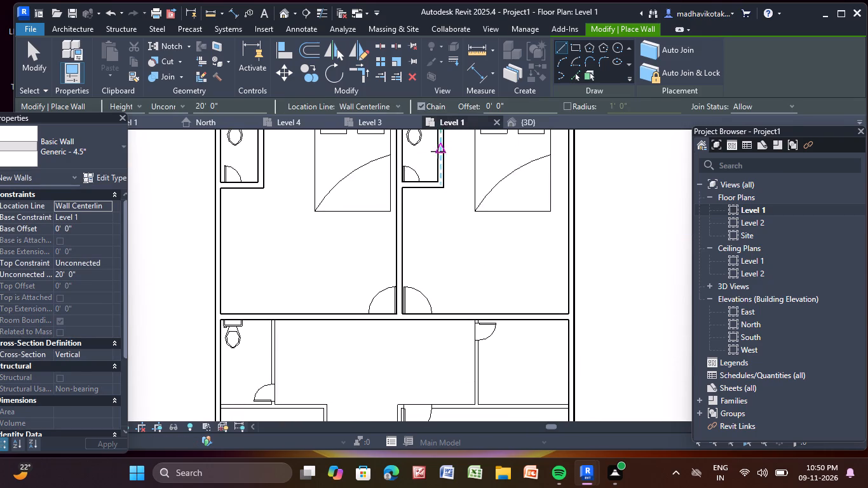
middle_drag(388, 385, 557, 301)
scroll(376, 240, up, 4)
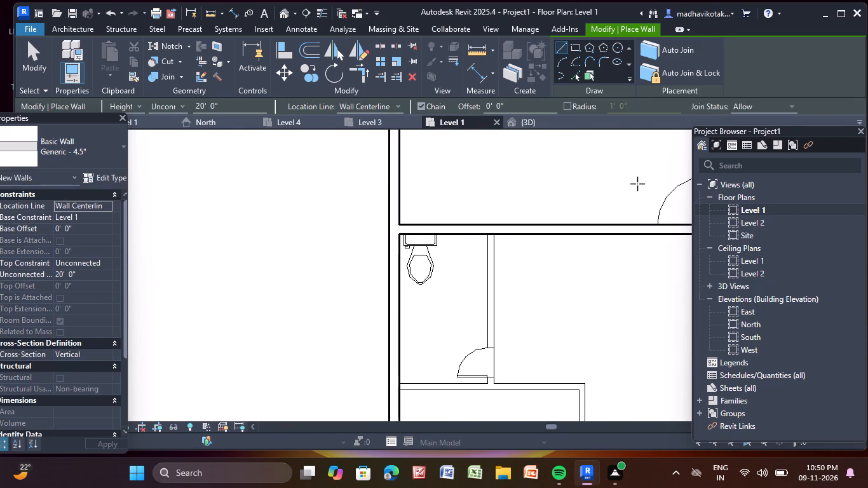
scroll(574, 210, up, 3)
scroll(478, 262, up, 1)
middle_drag(459, 262, 208, 261)
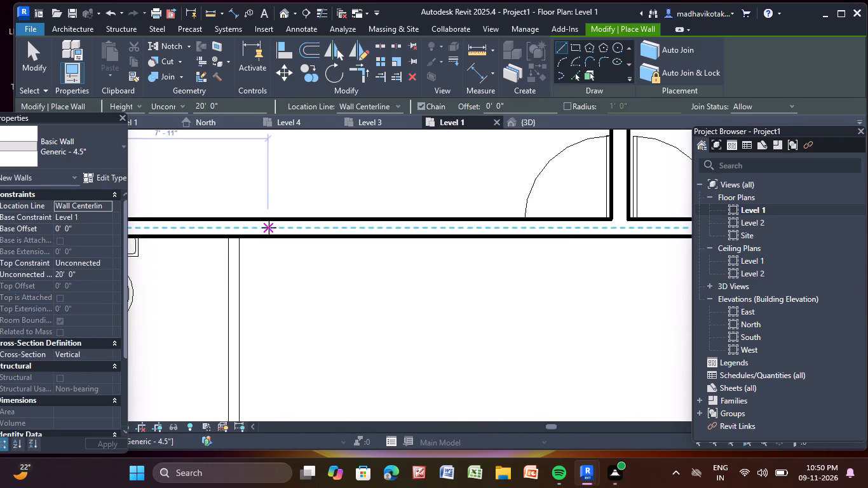
scroll(269, 227, up, 3)
scroll(212, 243, up, 2)
click(214, 243)
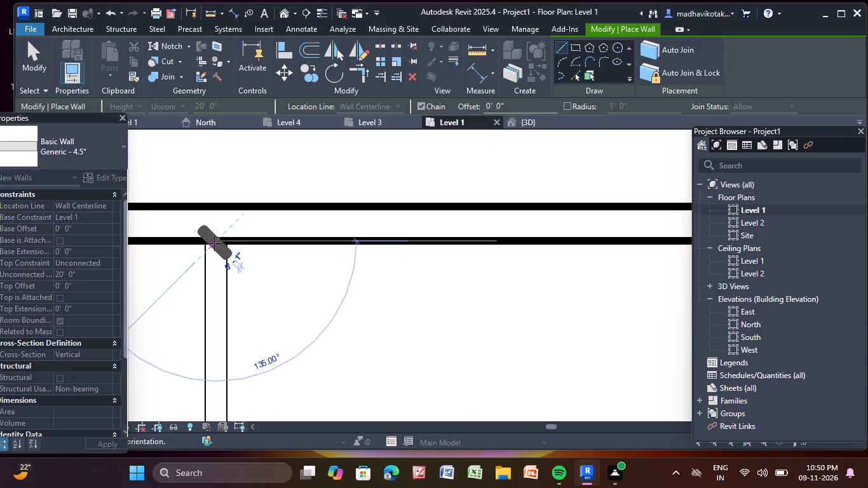
scroll(214, 243, down, 1)
middle_drag(214, 242, 387, 100)
scroll(402, 325, down, 3)
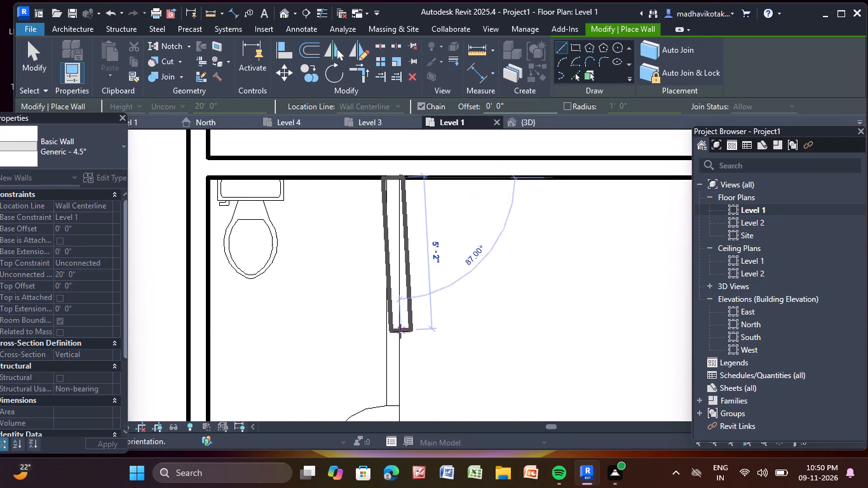
scroll(400, 331, down, 1)
middle_drag(400, 331, 354, 126)
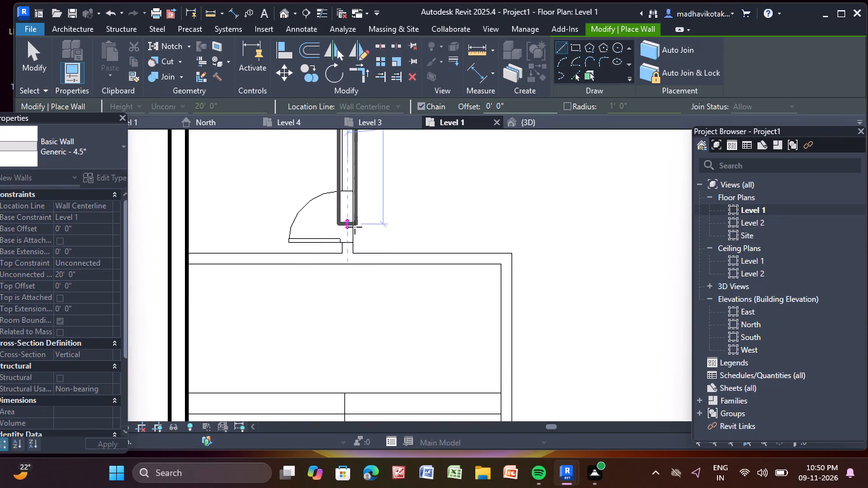
scroll(355, 266, up, 4)
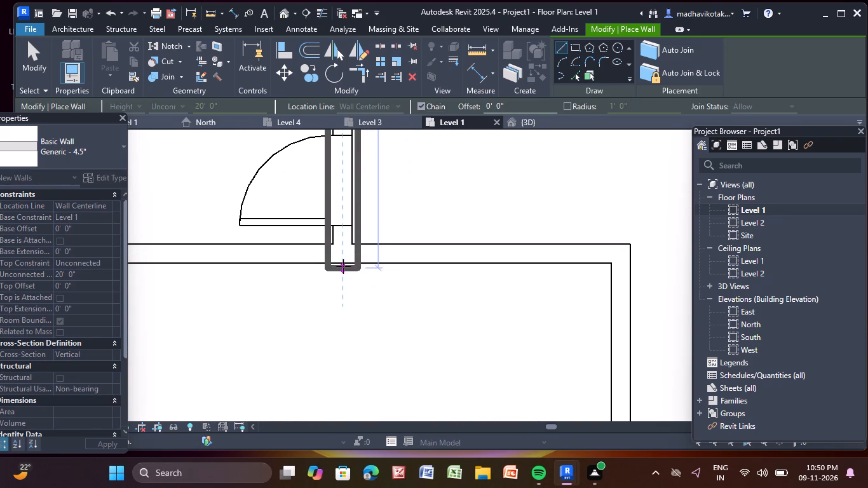
scroll(353, 306, up, 1)
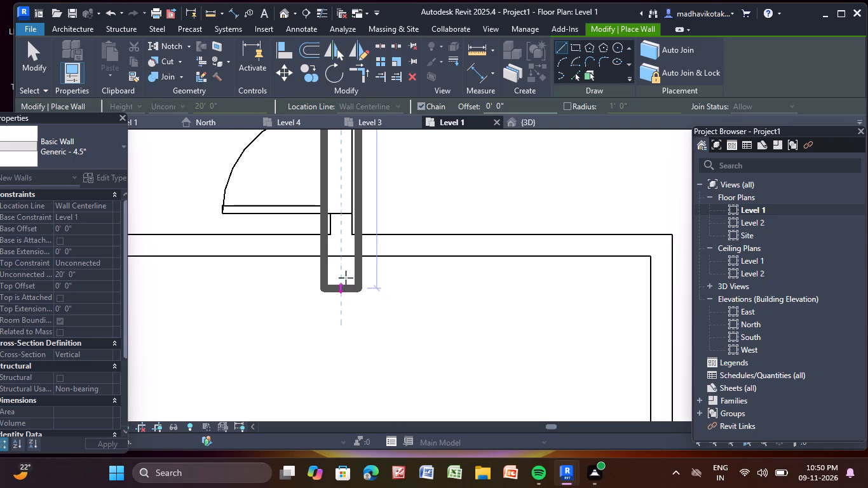
click(346, 259)
middle_drag(354, 299, 353, 299)
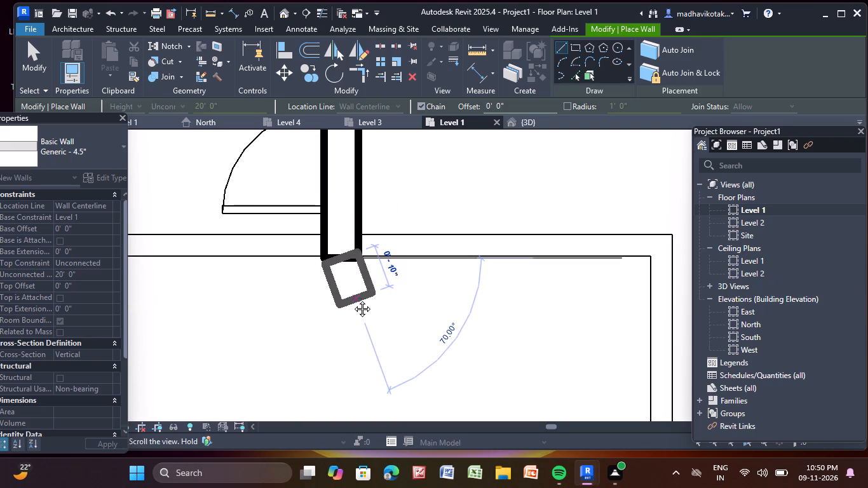
middle_drag(353, 299, 538, 465)
key(Escape)
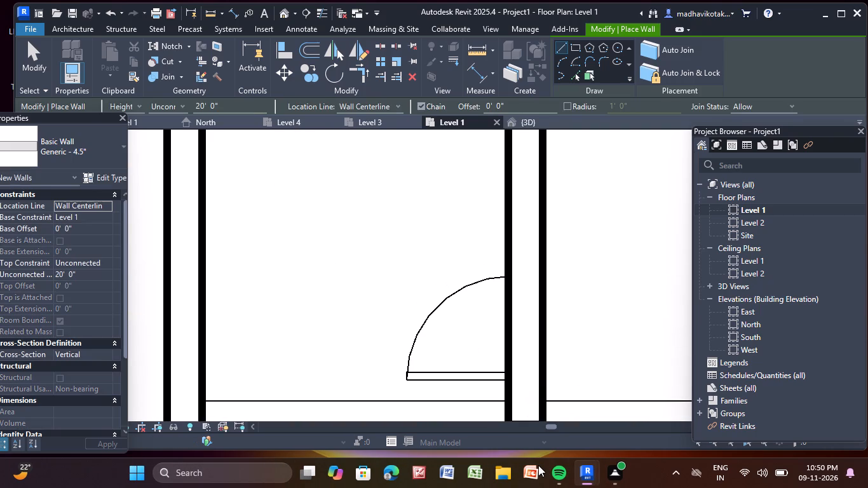
Draw the 4.5" wall between that bathroom and the staircase, from the west exterior wall to the stairwell's north-east corner.
scroll(538, 464, up, 2)
scroll(391, 299, down, 3)
middle_drag(332, 230, 323, 205)
scroll(271, 274, up, 3)
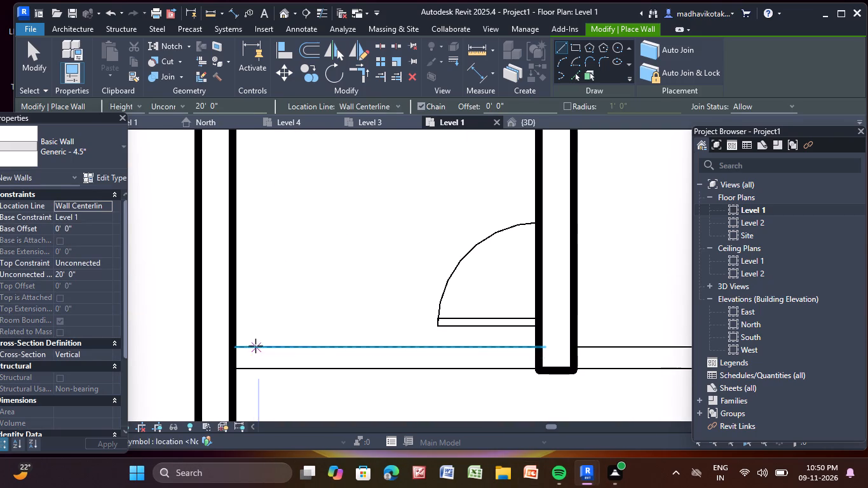
click(231, 360)
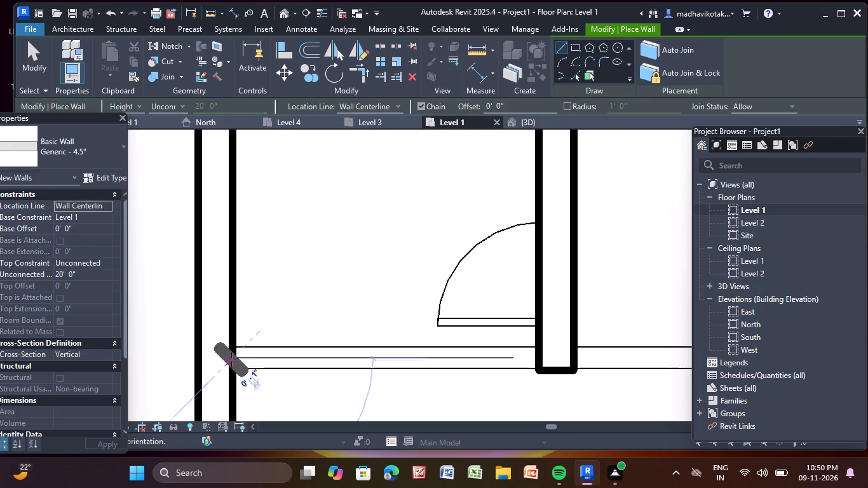
scroll(553, 362, down, 3)
middle_drag(560, 362, 229, 329)
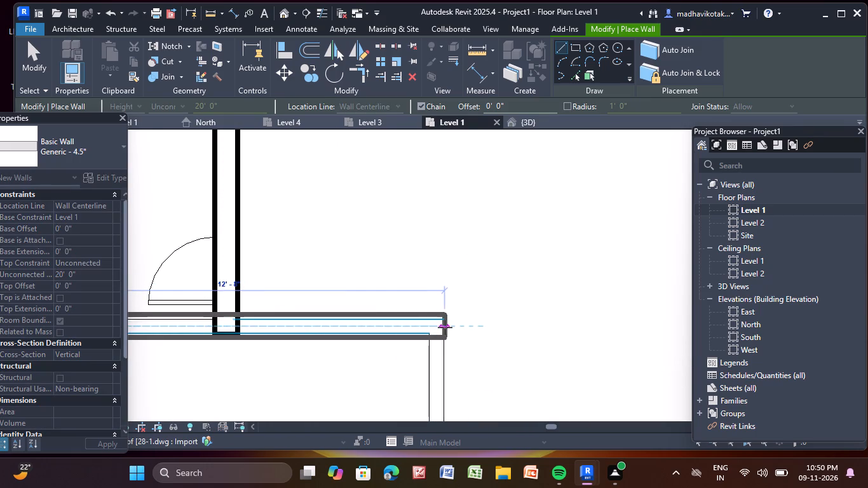
click(445, 327)
key(Escape)
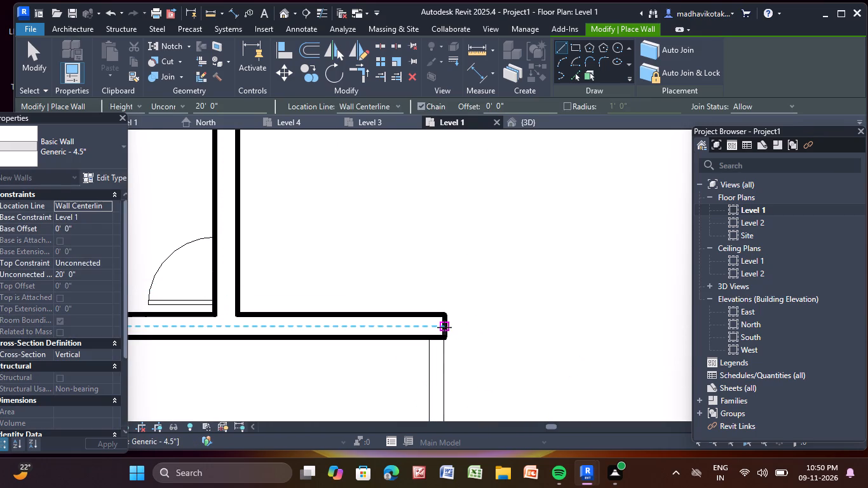
Draw the 4.5" wall along the staircase's east side, from the stairwell's north wall down to the west end of the south exterior wall.
middle_drag(431, 287, 410, 240)
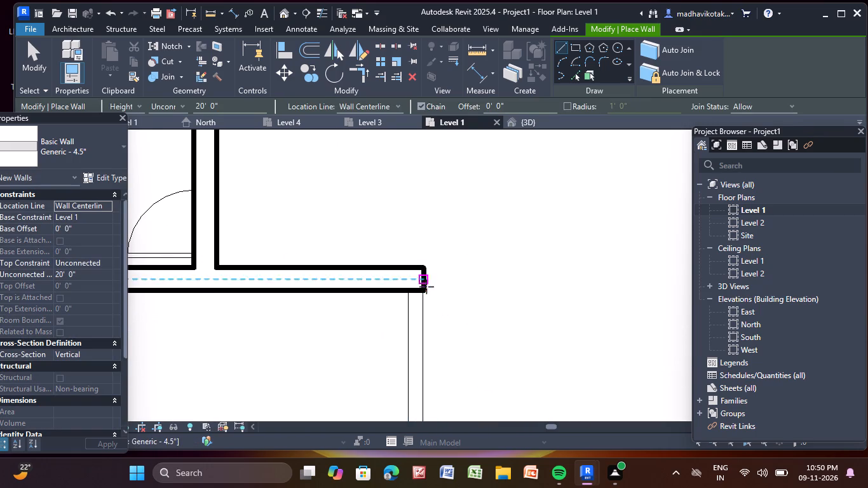
scroll(422, 299, up, 5)
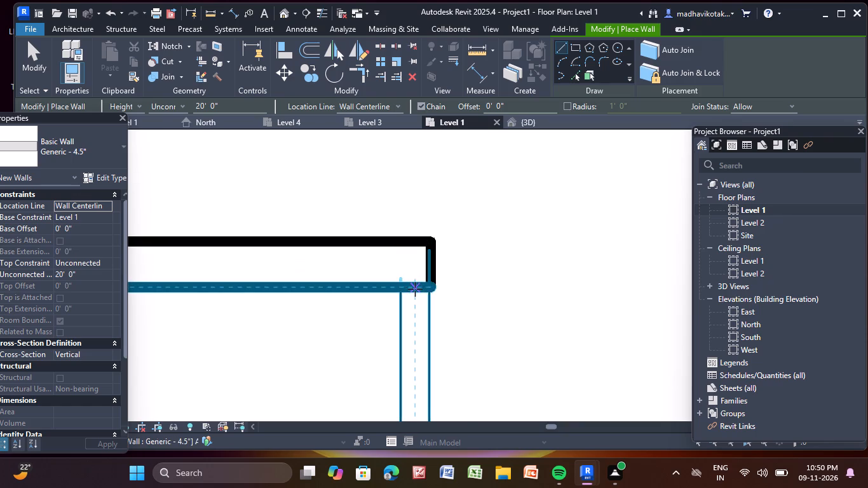
click(415, 290)
scroll(405, 373, down, 8)
middle_drag(430, 387, 430, 386)
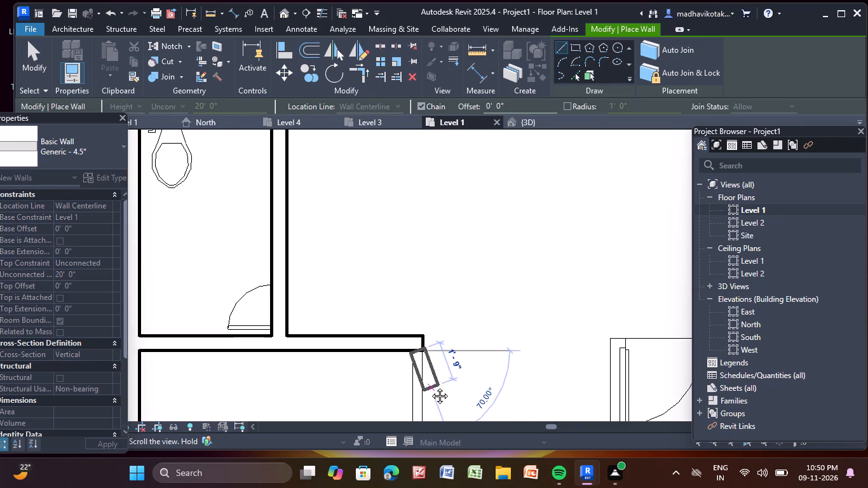
middle_drag(430, 386, 360, 164)
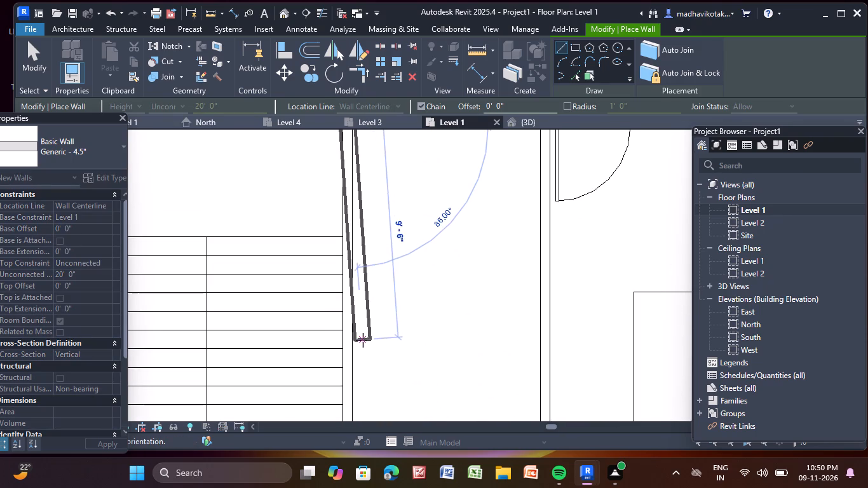
scroll(356, 363, down, 4)
middle_drag(349, 369, 348, 119)
scroll(346, 215, up, 8)
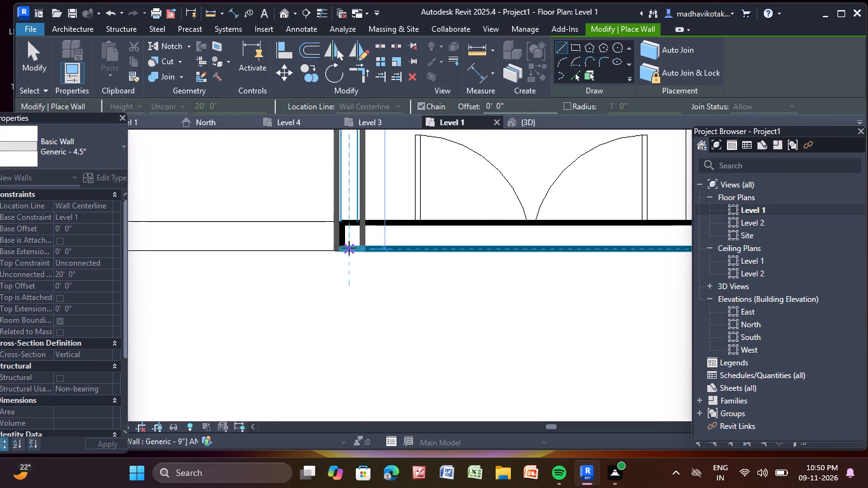
click(348, 248)
middle_drag(342, 277, 353, 332)
key(Escape)
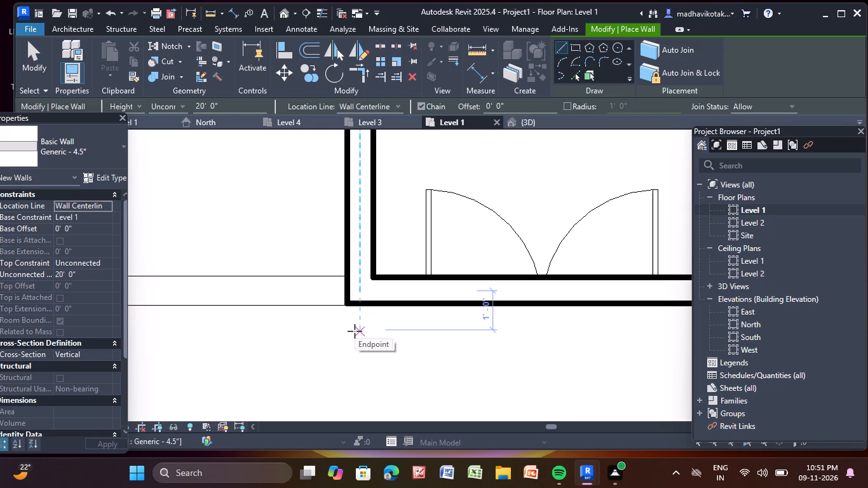
Draw the 4.5" west wall of the room below the northeast bedroom, about 10' 11" long, from the bedrooms' south wall to the southeast bedroom's north side.
scroll(351, 300, down, 5)
middle_drag(458, 219, 314, 487)
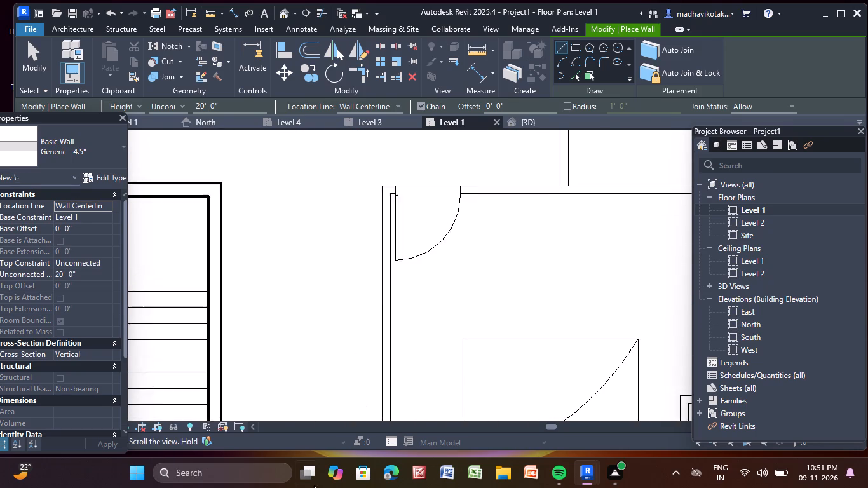
scroll(346, 394, down, 4)
middle_drag(501, 198, 458, 257)
scroll(434, 220, up, 4)
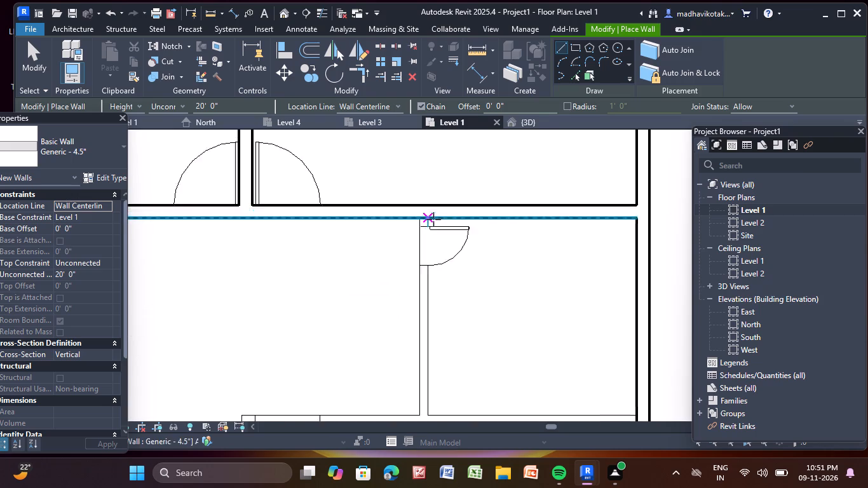
scroll(433, 219, up, 5)
click(410, 222)
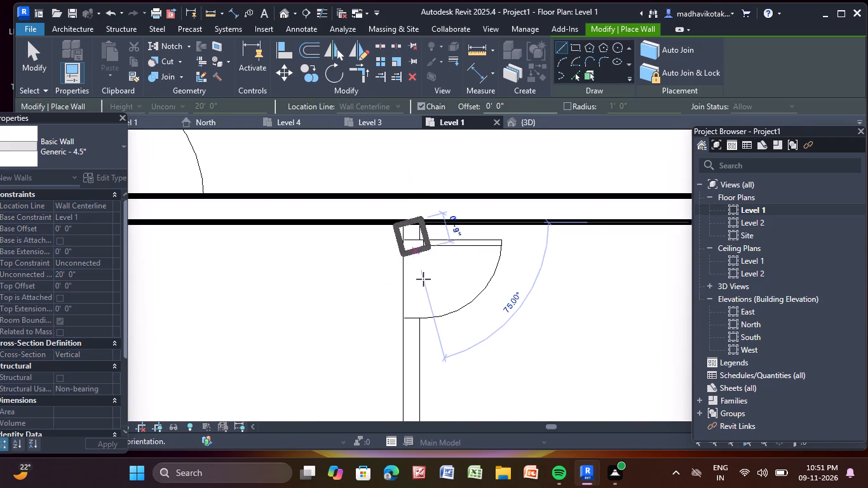
scroll(403, 310, down, 3)
middle_drag(400, 316, 428, 50)
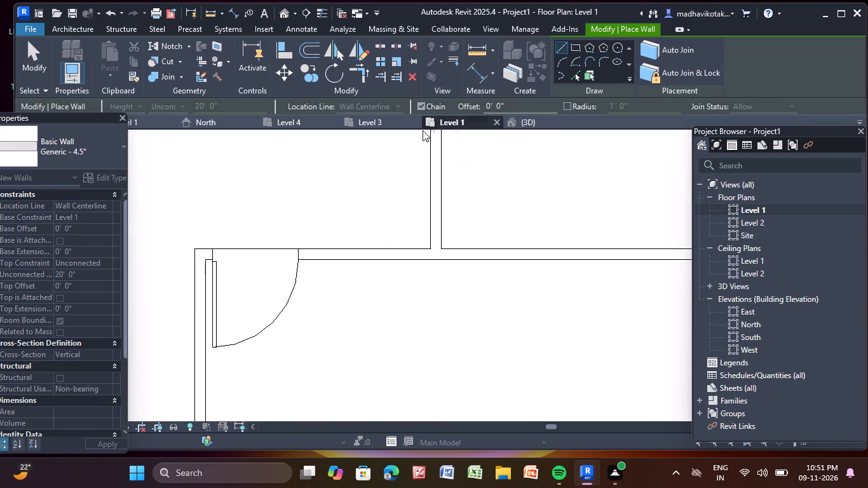
scroll(436, 257, up, 4)
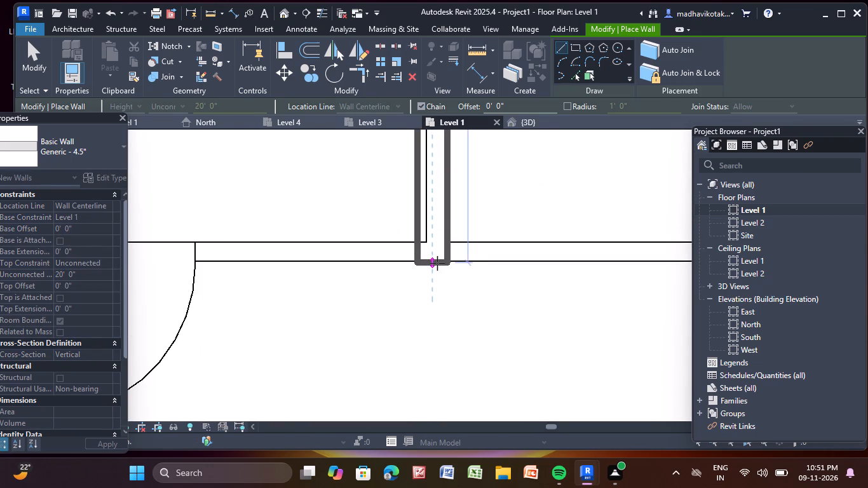
click(437, 263)
scroll(437, 263, down, 4)
middle_drag(437, 263, 448, 293)
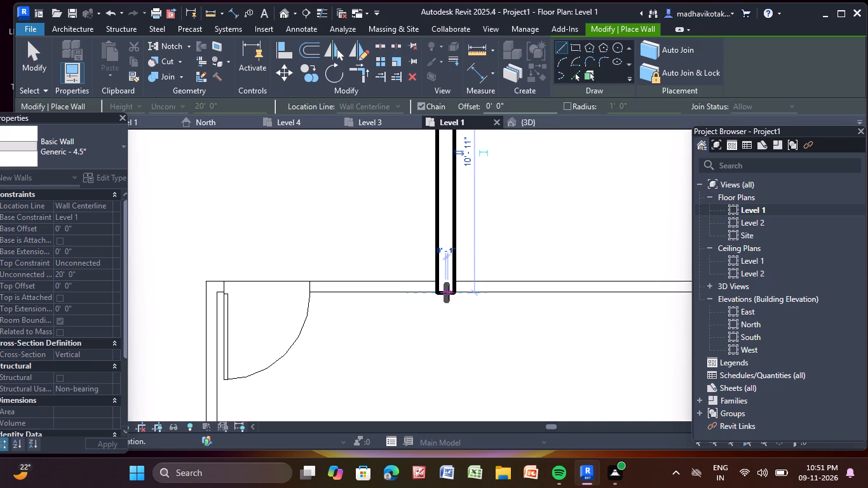
Draw the 4.5" west wall of the southeast bedroom, from the south exterior wall up to the bedroom's north-west corner.
key(Escape)
scroll(444, 297, down, 5)
middle_drag(435, 369, 421, 233)
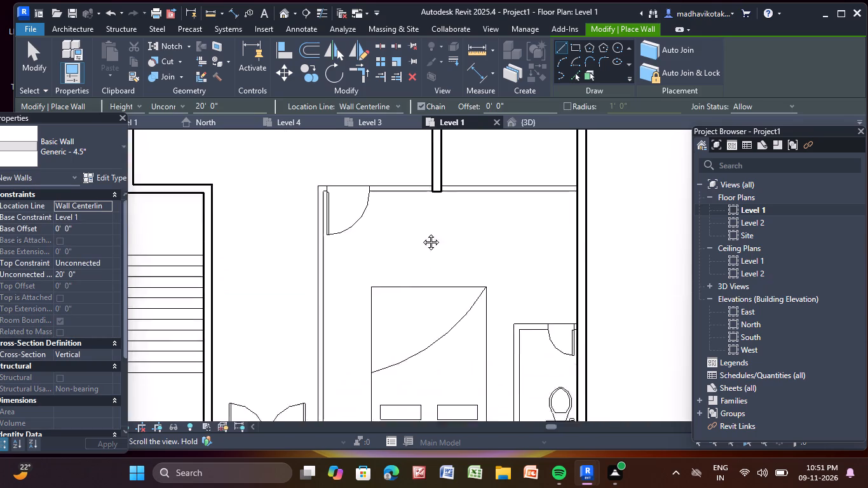
middle_drag(421, 233, 400, 160)
scroll(279, 344, up, 9)
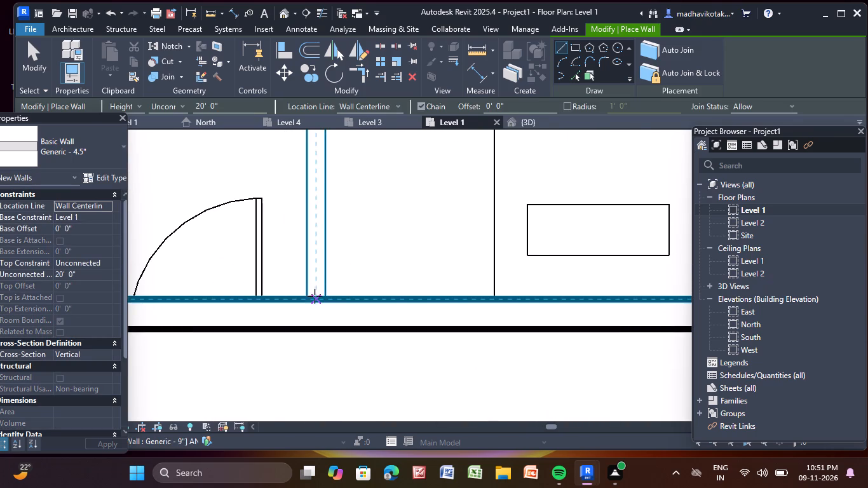
click(313, 299)
scroll(313, 159, down, 4)
middle_drag(314, 161, 273, 409)
scroll(277, 185, down, 3)
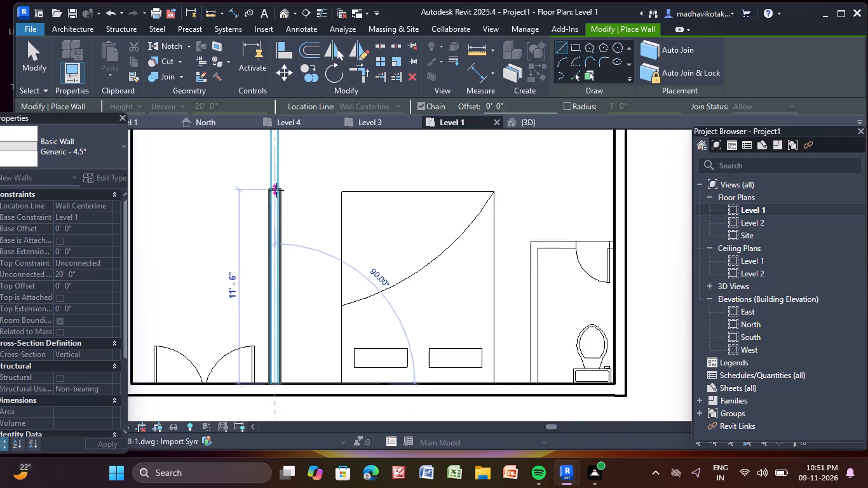
middle_drag(276, 192, 280, 375)
scroll(292, 257, up, 8)
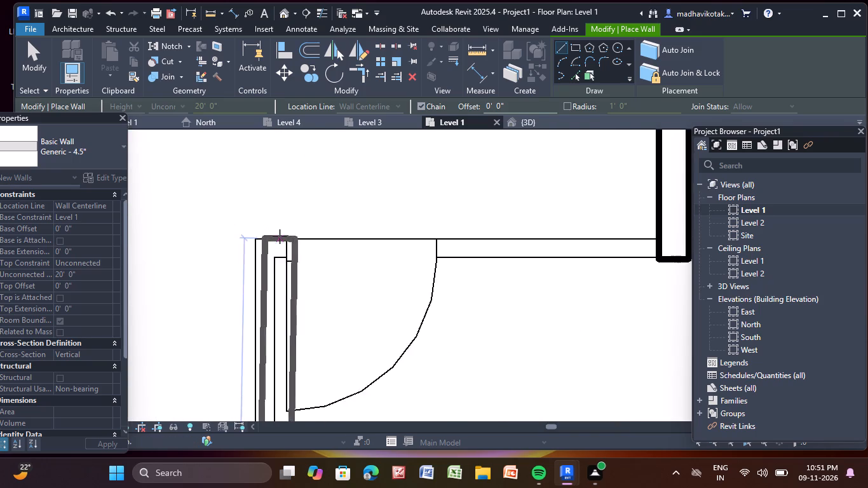
click(268, 239)
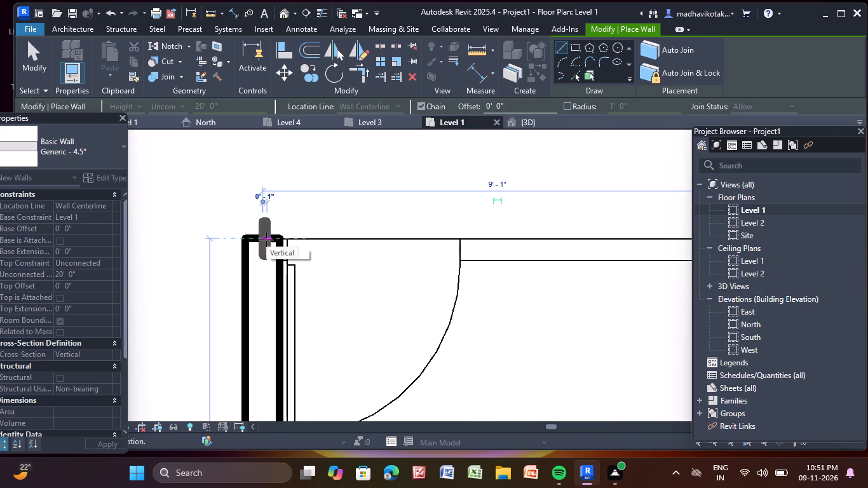
key(Escape)
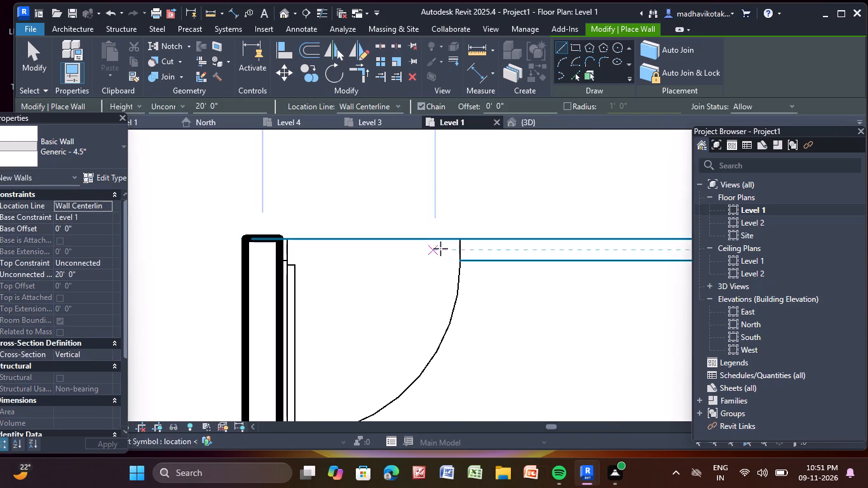
Draw the 4.5" north wall of the southeast bedroom, from the east exterior wall to the top of the bedroom's west wall.
scroll(457, 252, down, 4)
middle_drag(601, 277, 238, 278)
scroll(553, 259, up, 3)
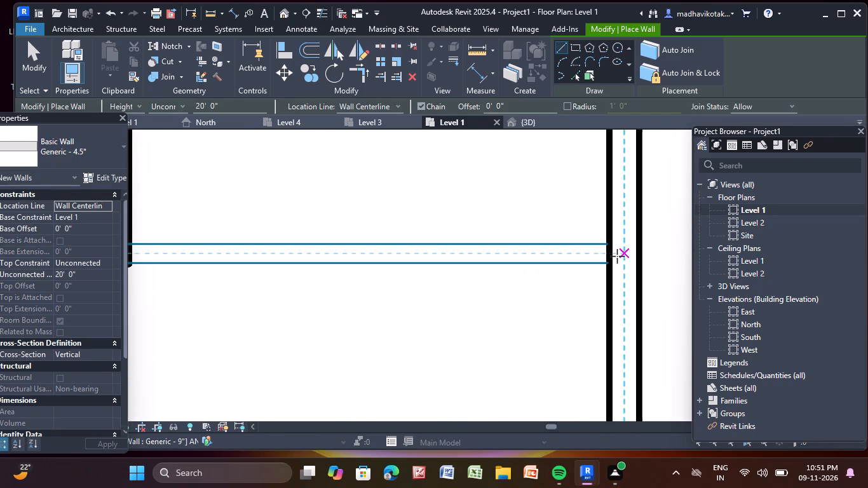
click(610, 254)
scroll(225, 257, down, 4)
middle_drag(224, 257, 224, 258)
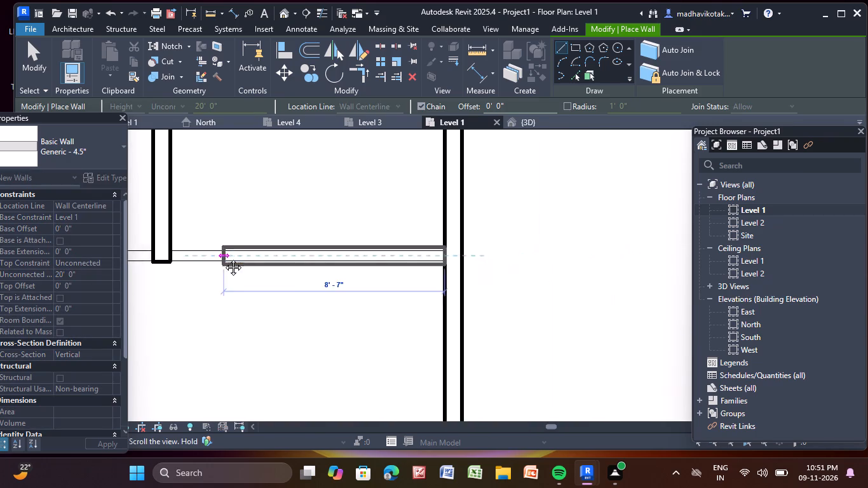
middle_drag(224, 258, 522, 258)
scroll(239, 253, up, 3)
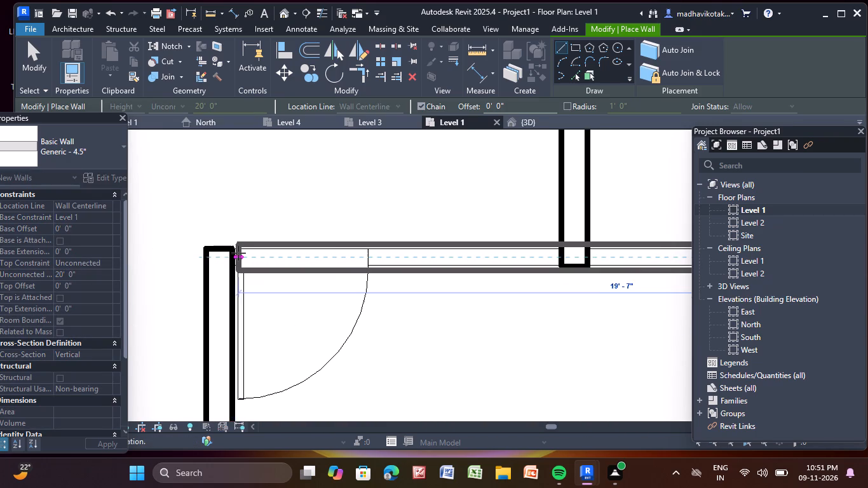
click(230, 254)
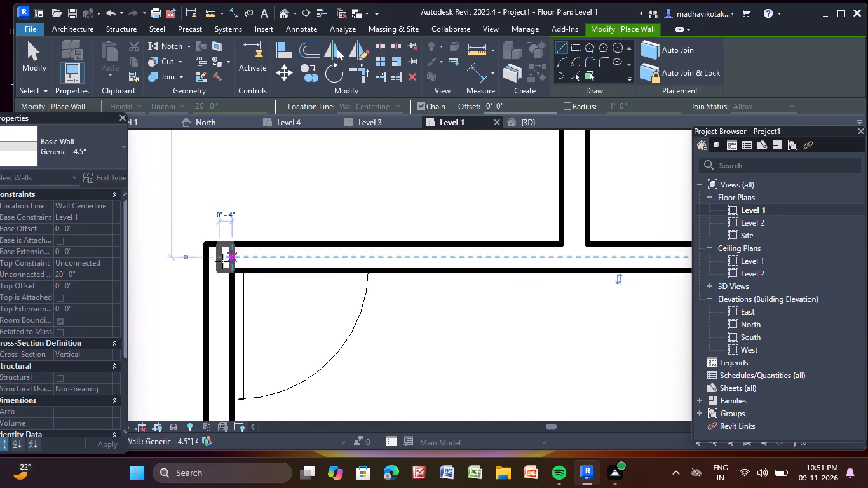
key(Escape)
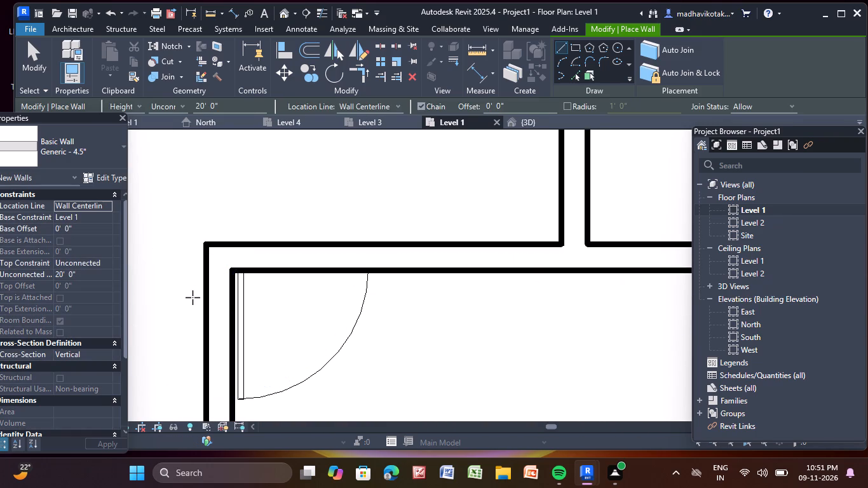
Draw the 4.5" west wall of the southeast bedroom's bathroom, about 8' 3" long, from the south exterior wall to the bathroom's north-west corner.
scroll(177, 297, down, 15)
scroll(358, 292, down, 1)
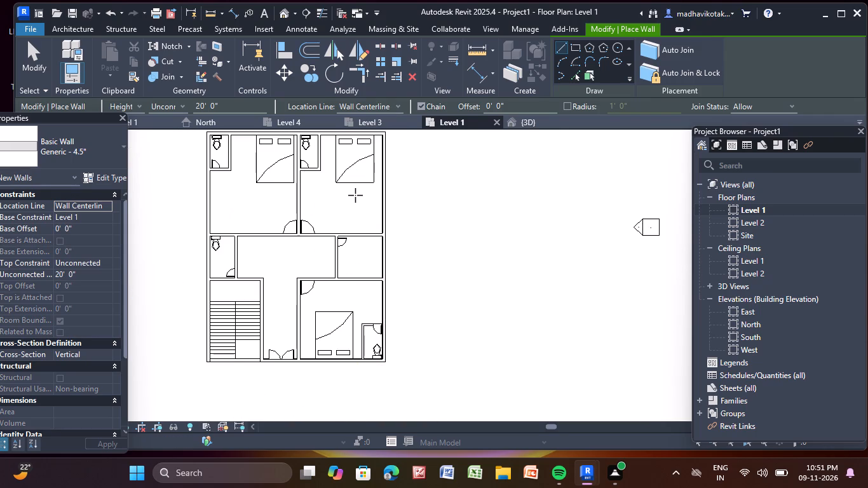
scroll(365, 390, up, 12)
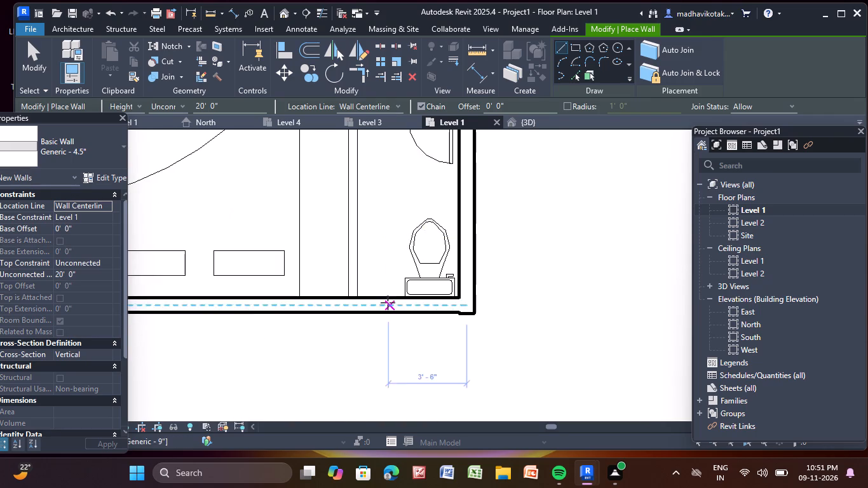
scroll(365, 302, up, 8)
click(339, 292)
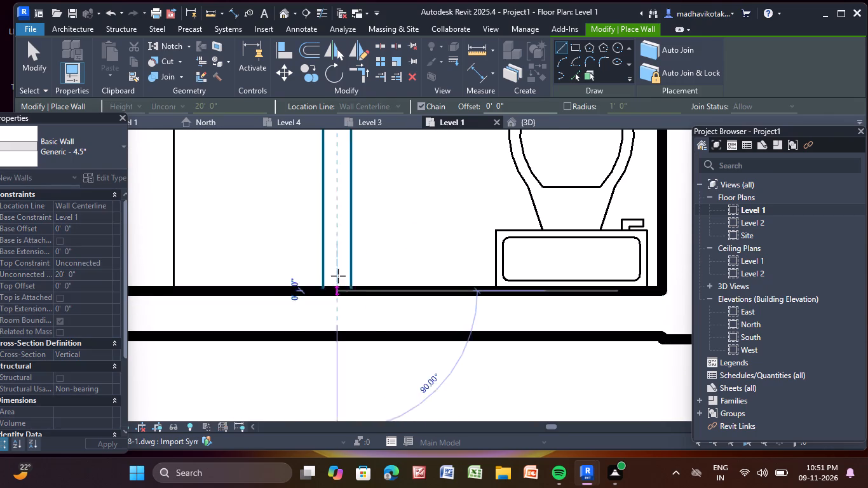
scroll(337, 208, down, 4)
middle_drag(337, 208, 300, 442)
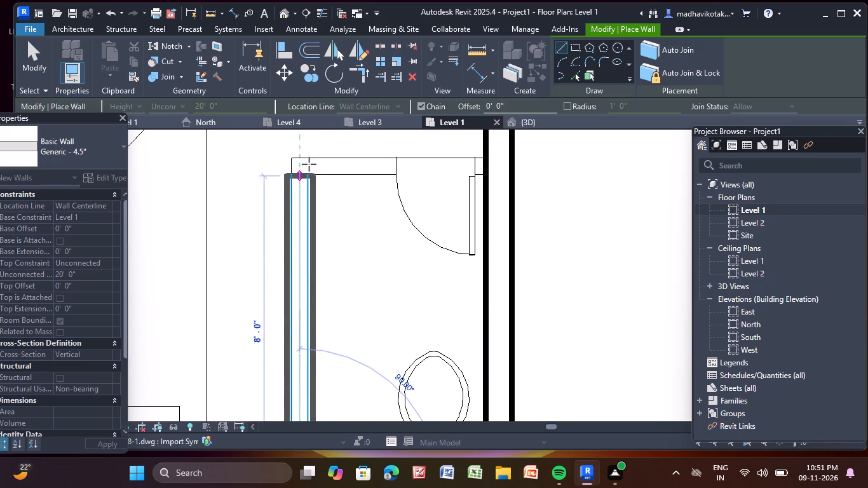
middle_drag(306, 161, 290, 220)
scroll(290, 220, up, 2)
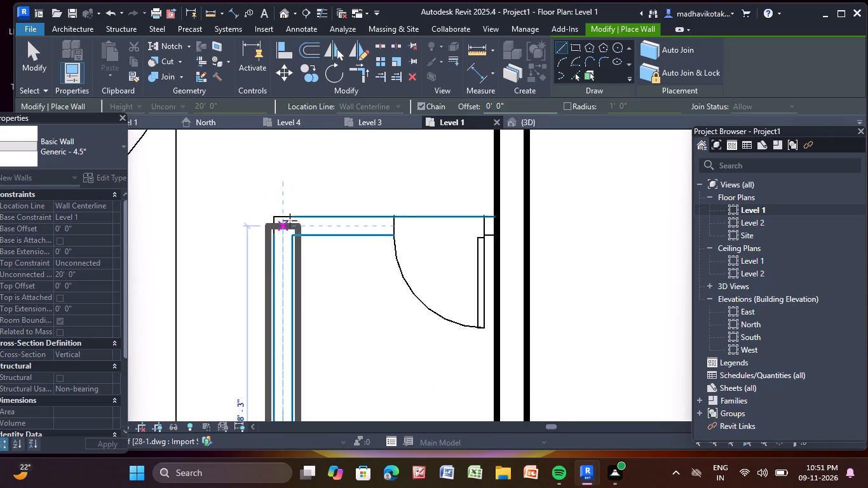
click(286, 219)
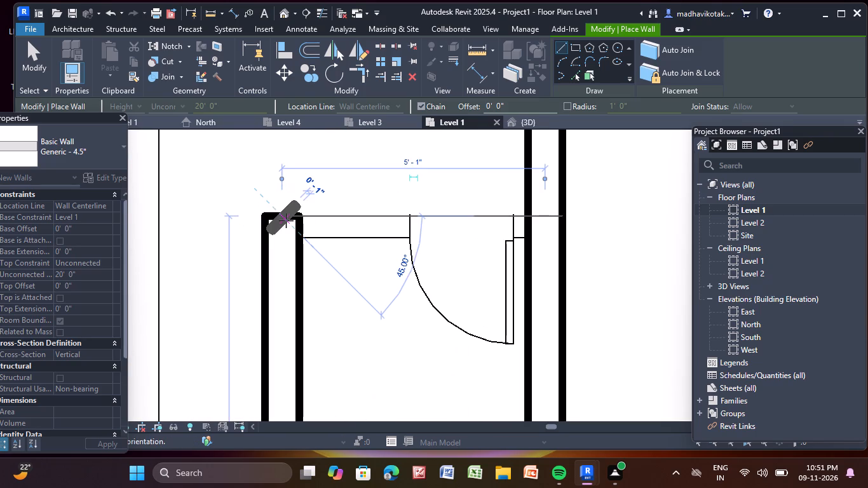
key(Escape)
Draw the 4.5" north wall of that bathroom, about 4' 5" long, from its west wall to the east exterior wall, and end wall placement.
scroll(275, 216, up, 3)
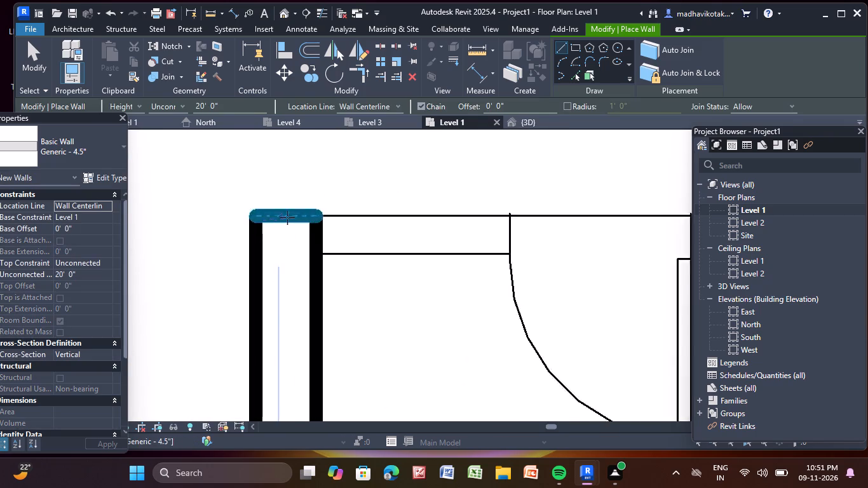
scroll(287, 217, up, 2)
click(323, 236)
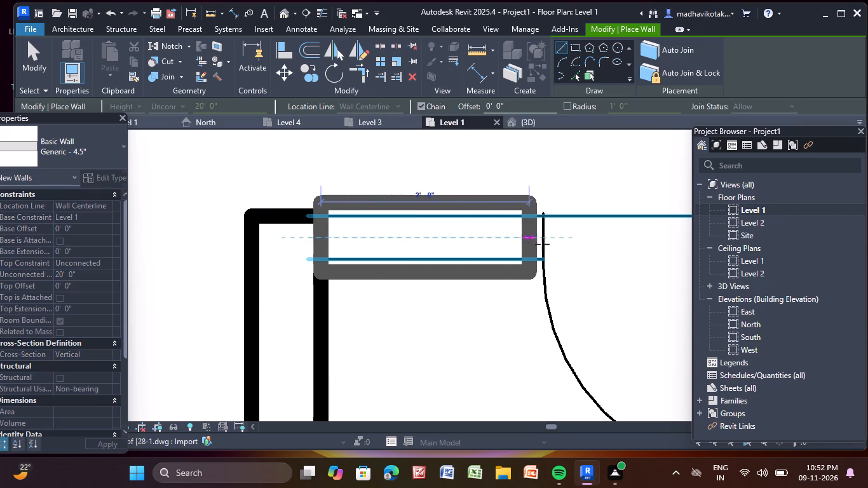
scroll(559, 248, down, 3)
middle_drag(559, 248, 233, 247)
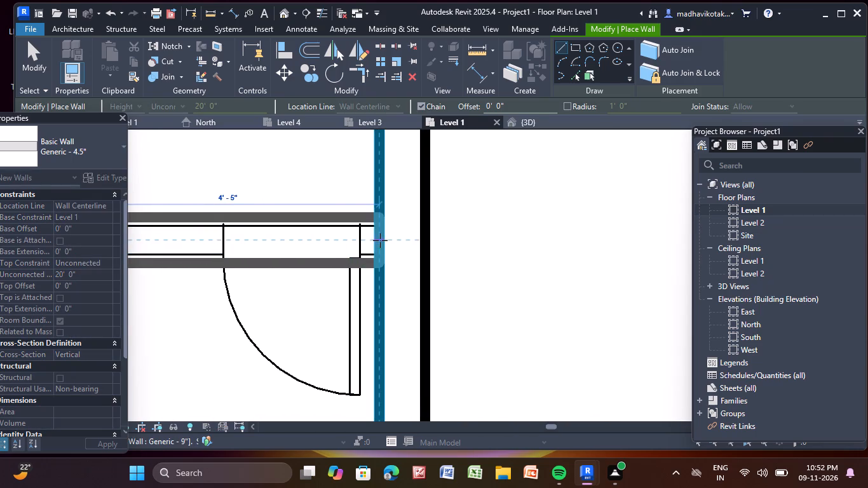
click(383, 240)
scroll(383, 240, down, 4)
middle_drag(383, 240, 661, 231)
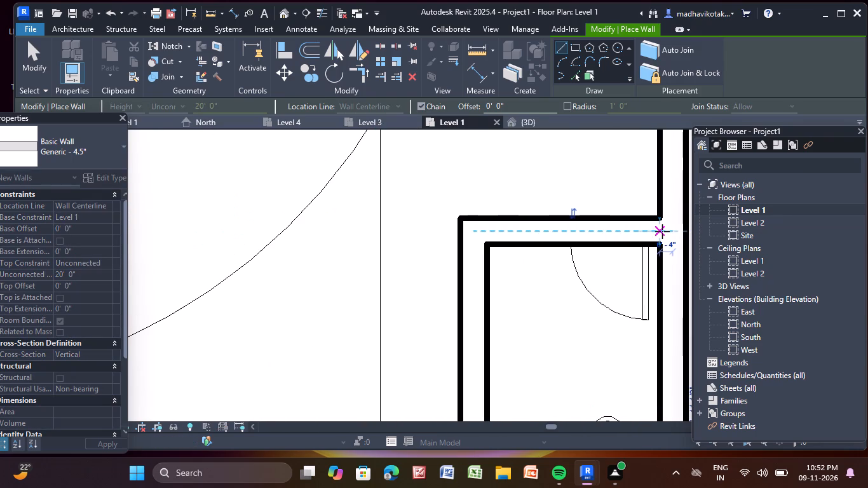
key(Escape)
key(Escape)
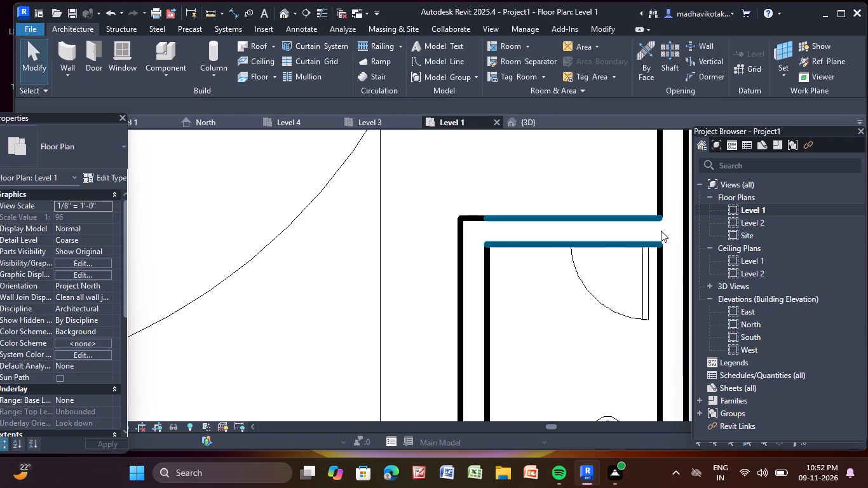
Examine the walls across the Level 1 plan, from the southeast bedroom to the northern bedrooms and their bathrooms, for completeness.
scroll(337, 227, down, 15)
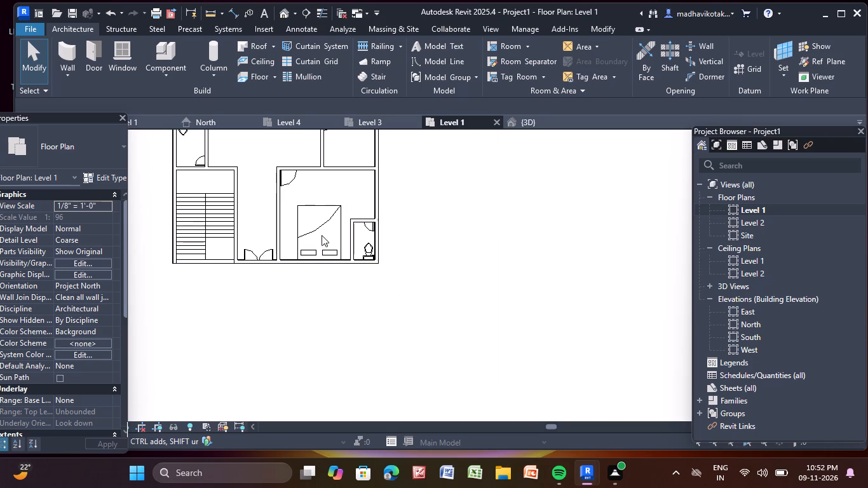
middle_drag(318, 249, 391, 383)
scroll(280, 295, up, 7)
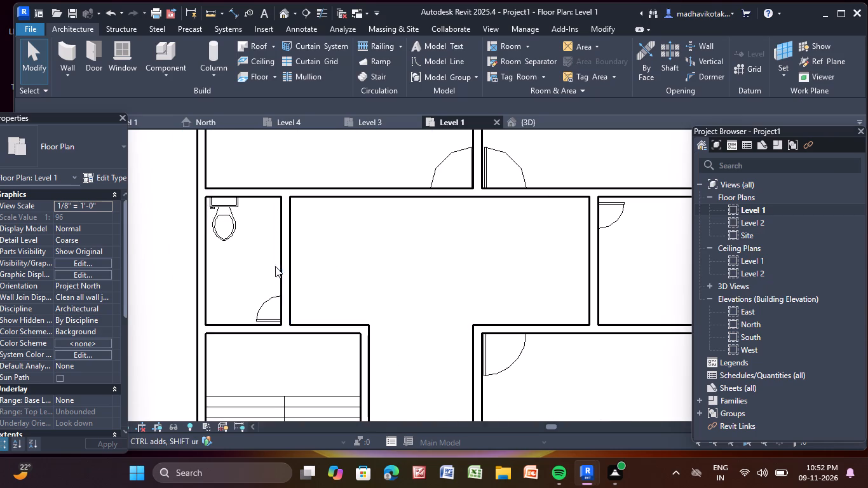
scroll(276, 269, down, 3)
middle_drag(335, 166, 309, 390)
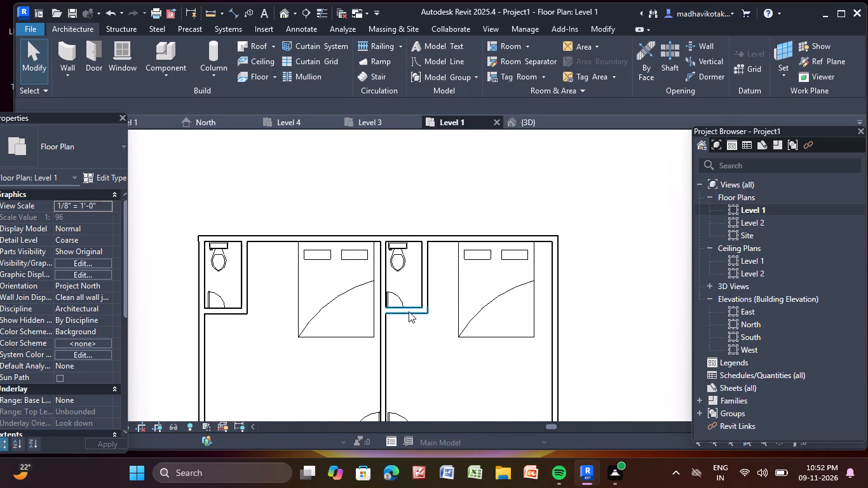
scroll(407, 309, down, 7)
middle_drag(397, 344, 356, 194)
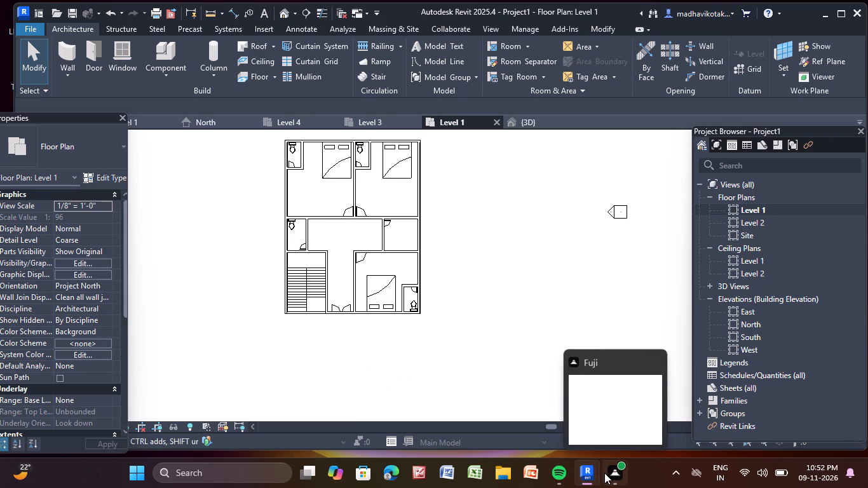
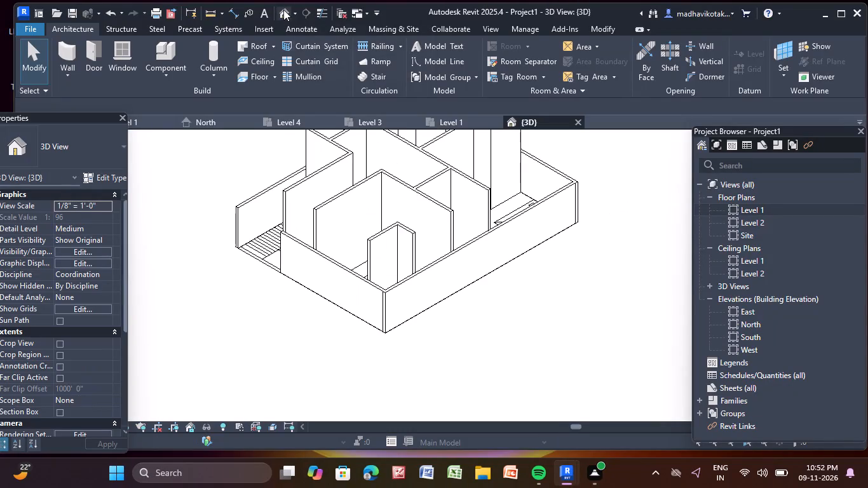
Constrain the top of the southeast bedroom's 4.5" west wall up to Level 2.
middle_drag(393, 323, 365, 401)
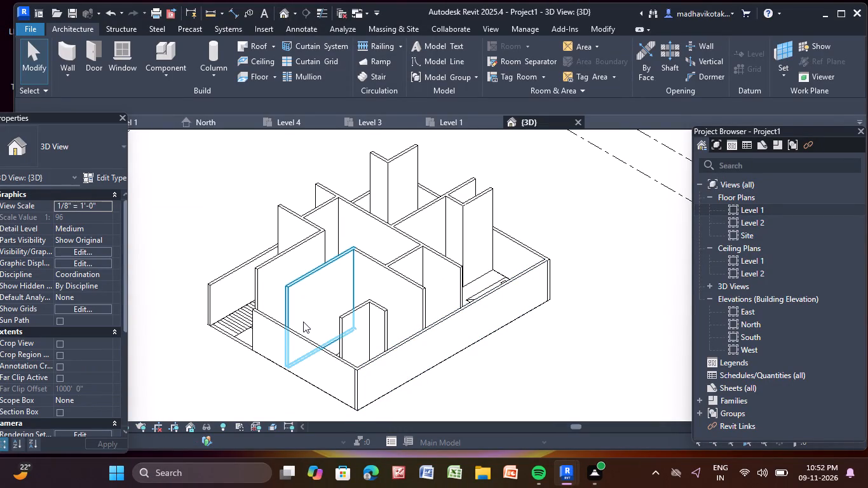
click(303, 320)
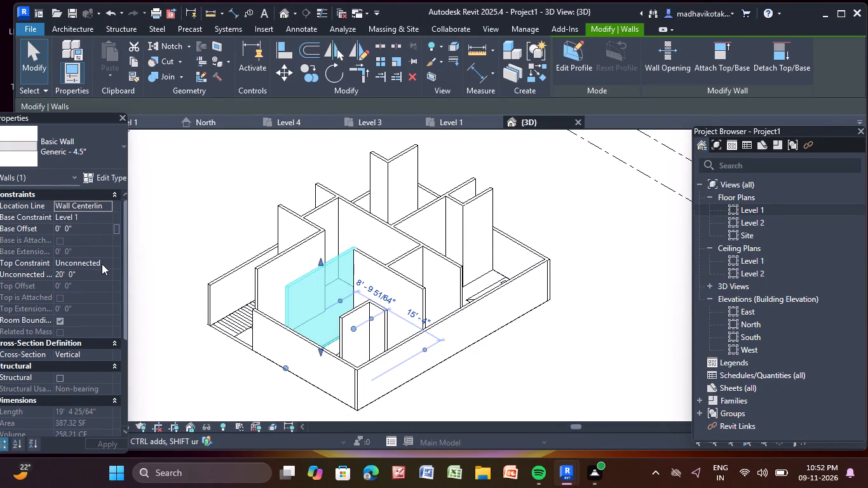
click(103, 262)
click(105, 290)
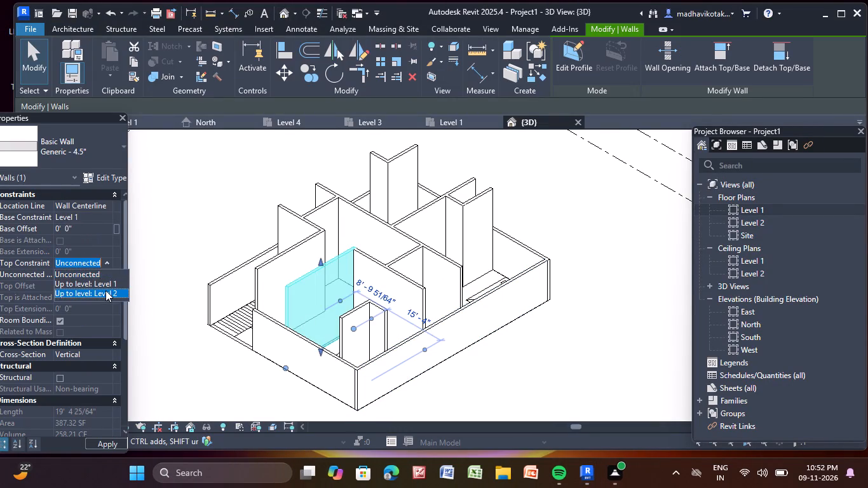
click(179, 239)
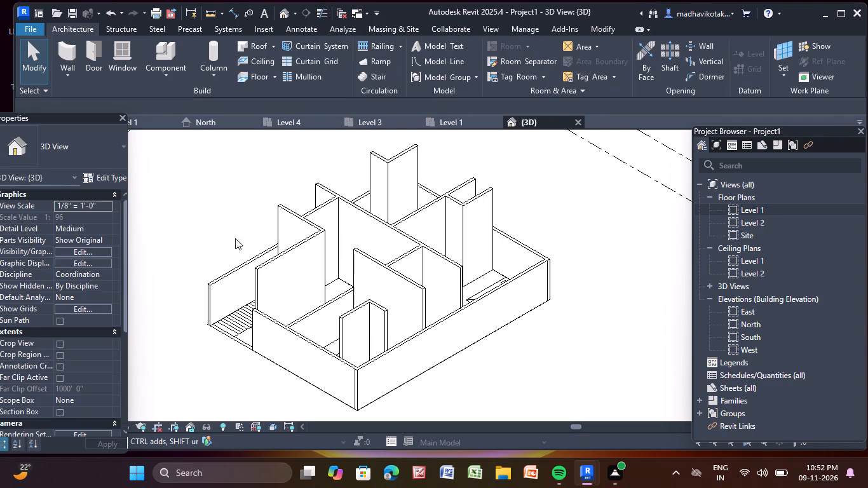
Constrain the tops of the southeast bathroom's north and west 4.5" walls up to Level 2.
click(383, 323)
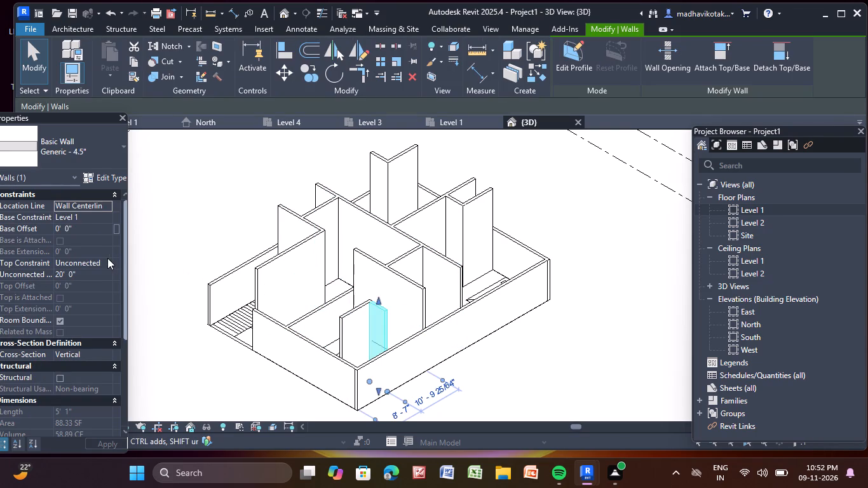
click(107, 263)
click(109, 294)
click(234, 229)
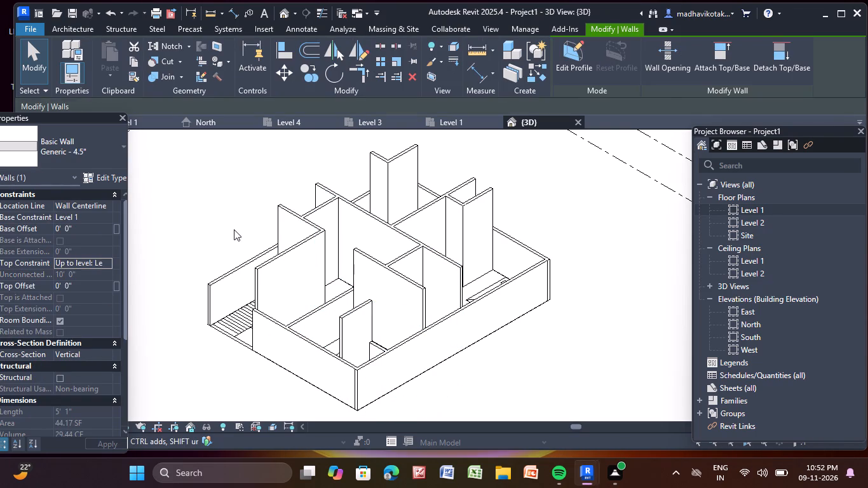
click(344, 314)
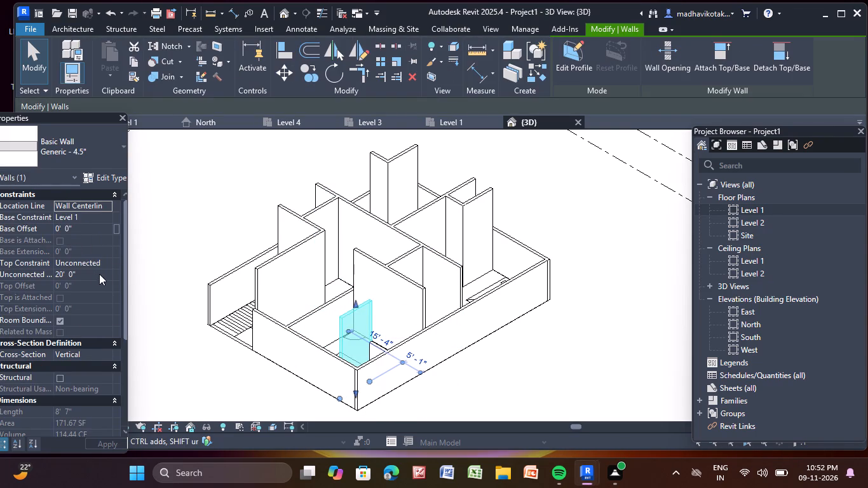
click(104, 260)
click(106, 296)
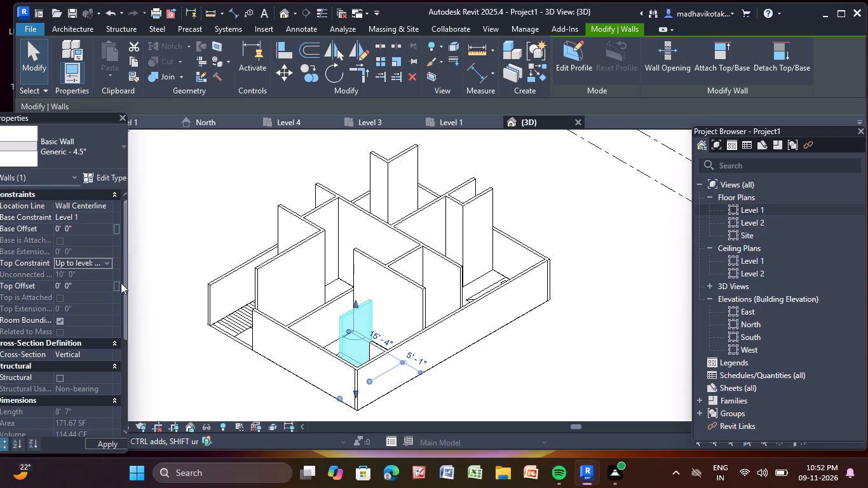
click(233, 203)
Constrain the tops of the 4.5" walls on the east and north sides of the staircase area up to Level 2.
click(271, 272)
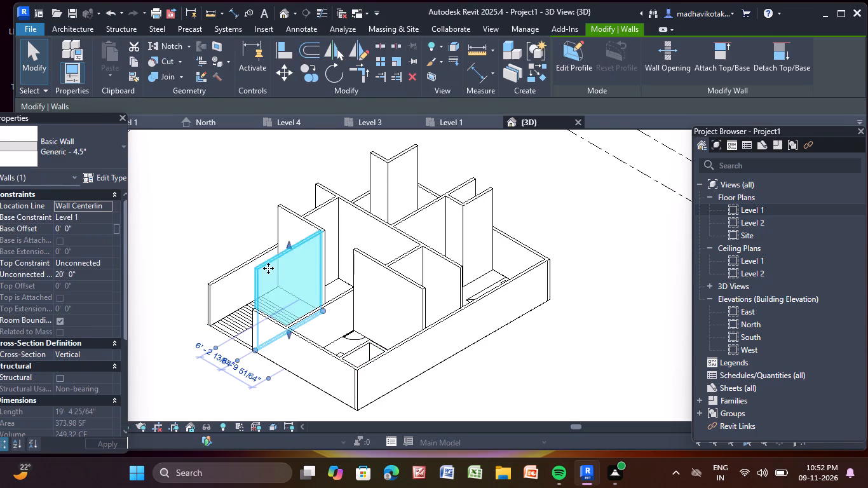
click(109, 260)
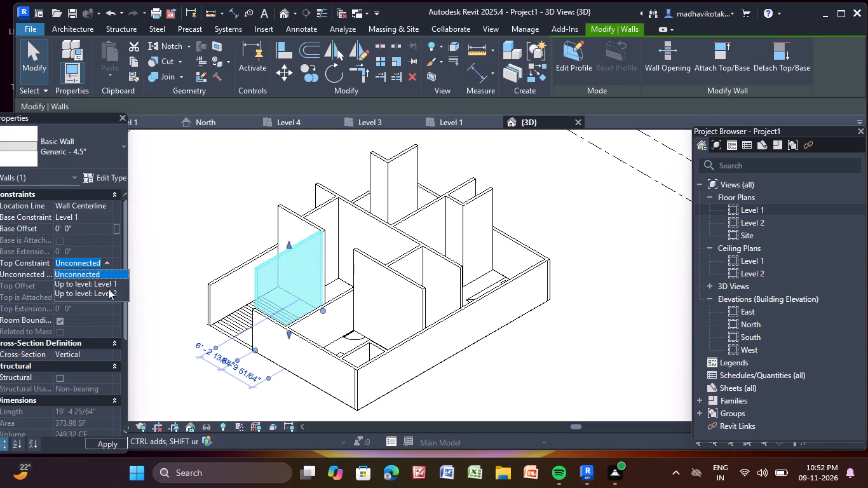
click(108, 290)
click(173, 241)
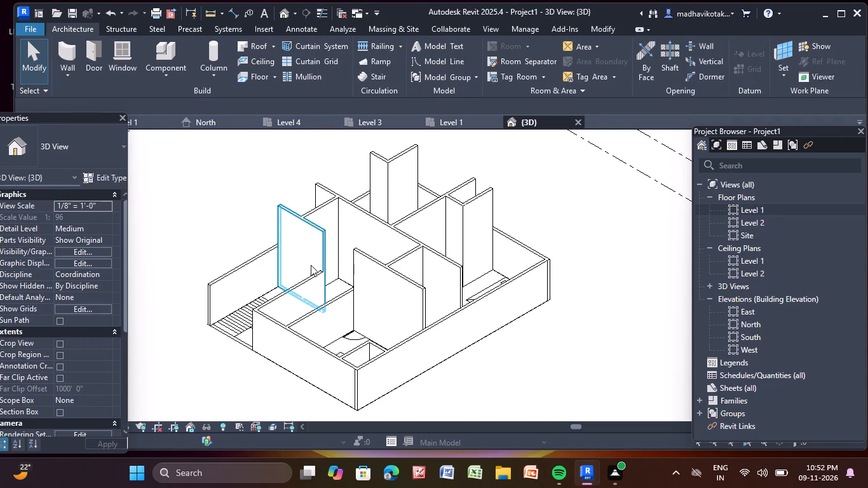
click(311, 265)
click(104, 266)
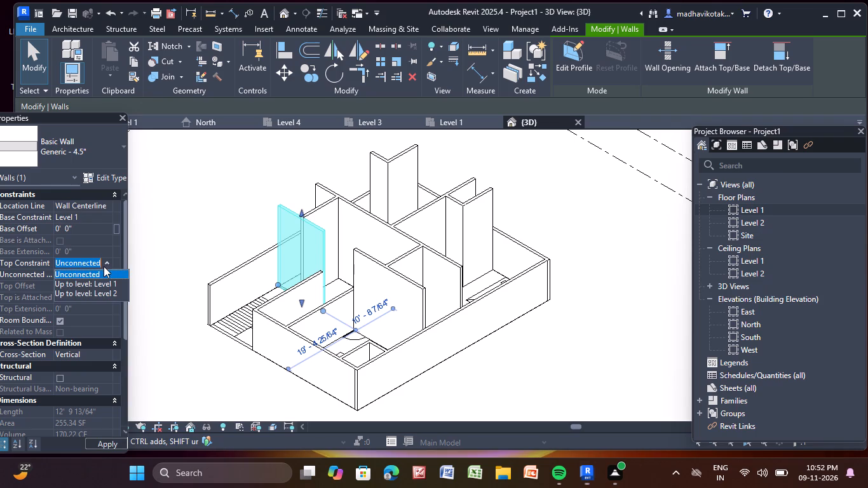
click(103, 294)
click(138, 265)
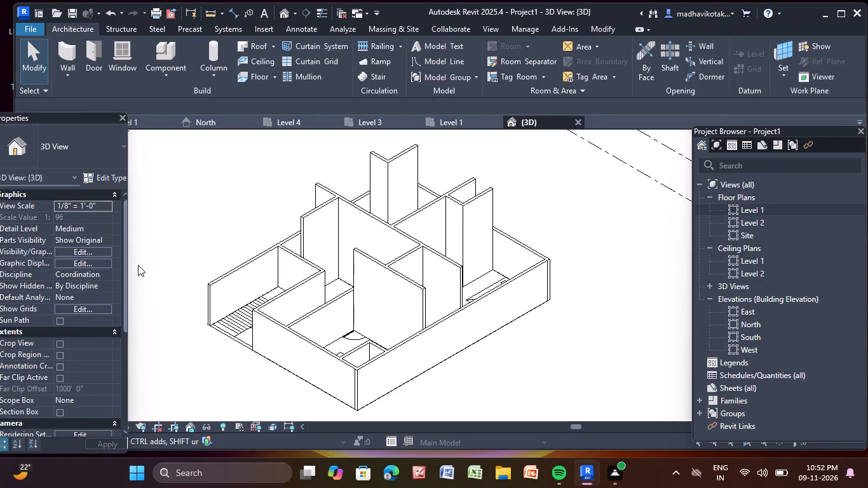
Constrain the top of the short north-south 4.5" wall between the staircase area and the long east-west wall up to Level 2.
click(302, 226)
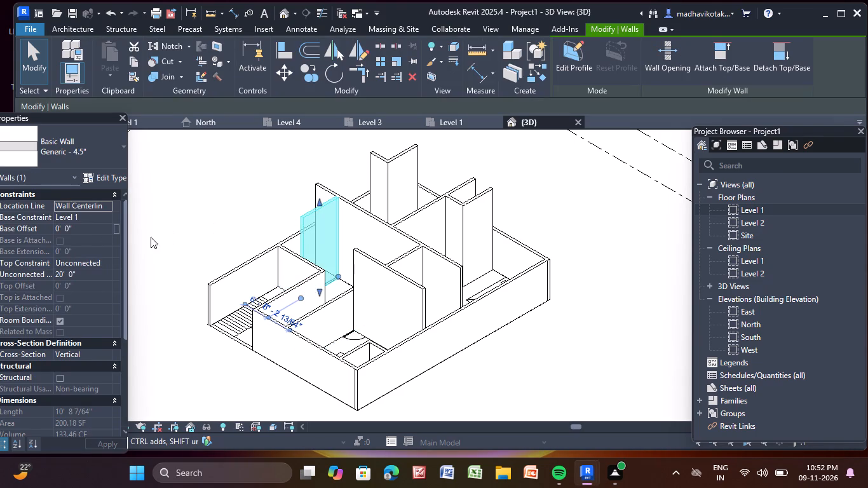
click(101, 263)
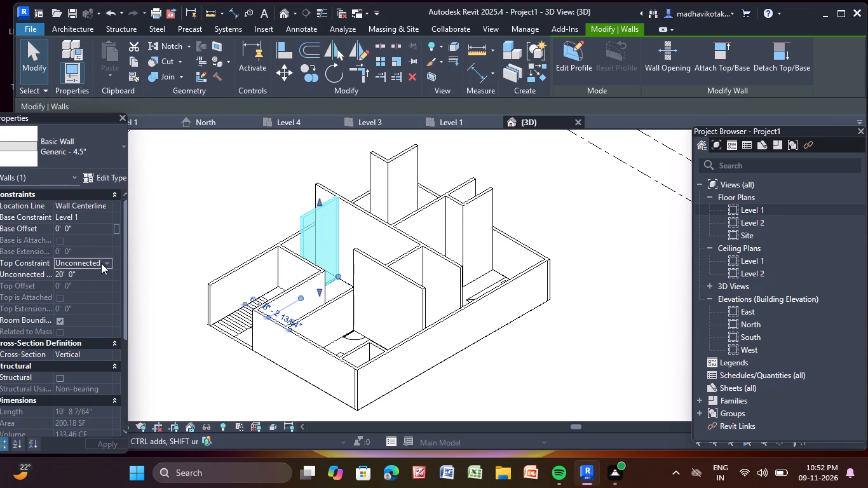
click(107, 265)
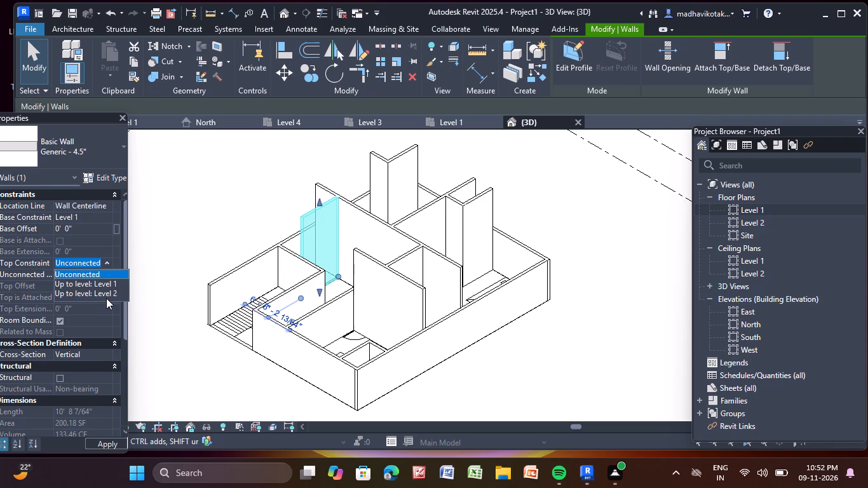
click(106, 298)
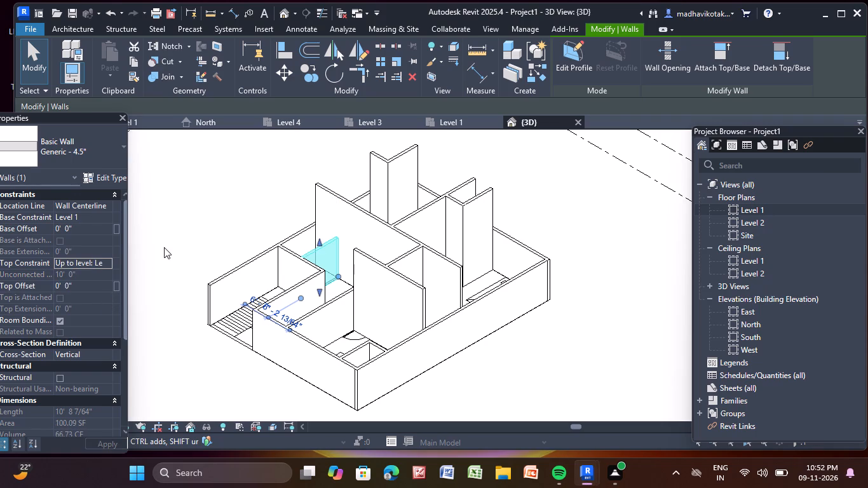
click(164, 247)
Constrain the top of the southeast bedroom's 4.5" north wall up to Level 2.
middle_drag(374, 299, 372, 297)
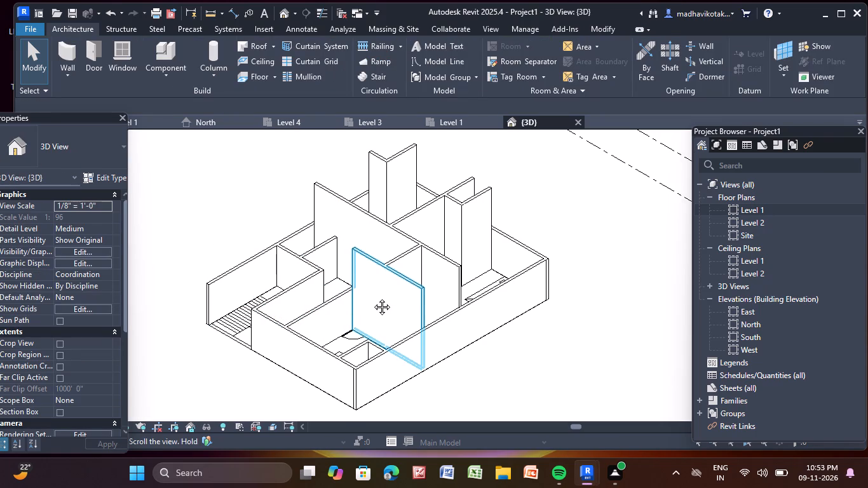
middle_drag(372, 297, 302, 271)
click(302, 271)
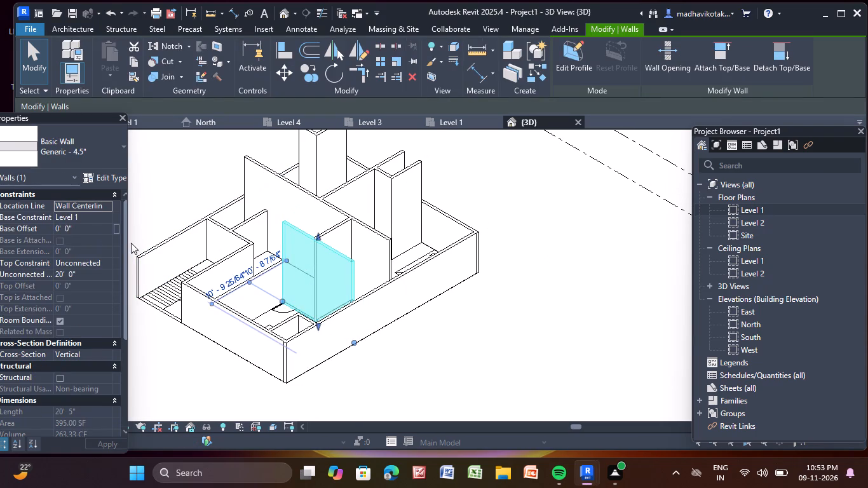
click(110, 259)
click(102, 295)
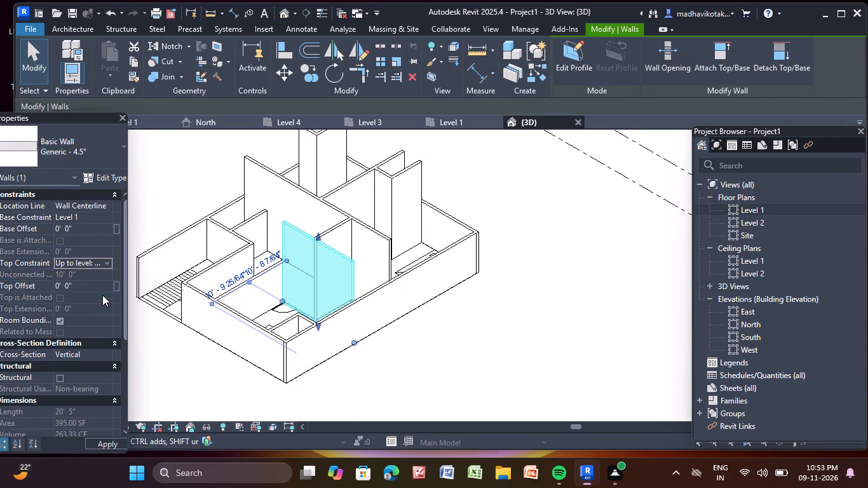
click(143, 208)
Constrain the top of the long east-west 4.5" wall spanning the middle of the building up to Level 2.
middle_drag(360, 217, 358, 230)
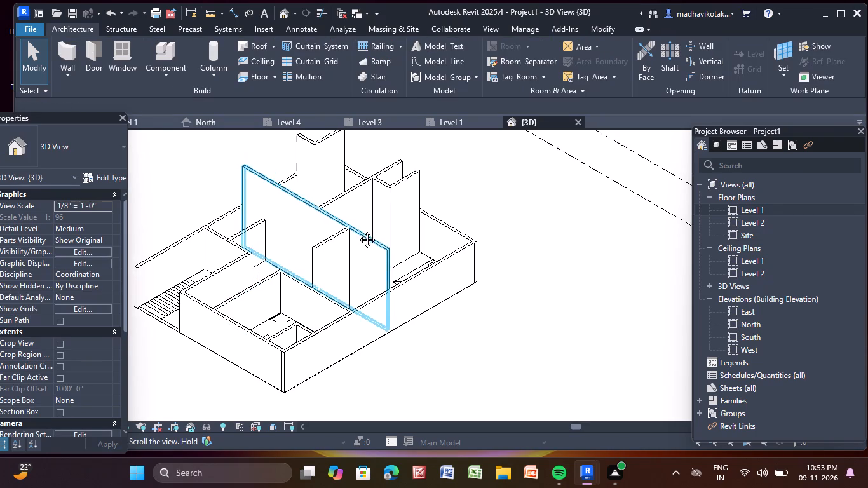
middle_drag(358, 230, 391, 291)
click(336, 292)
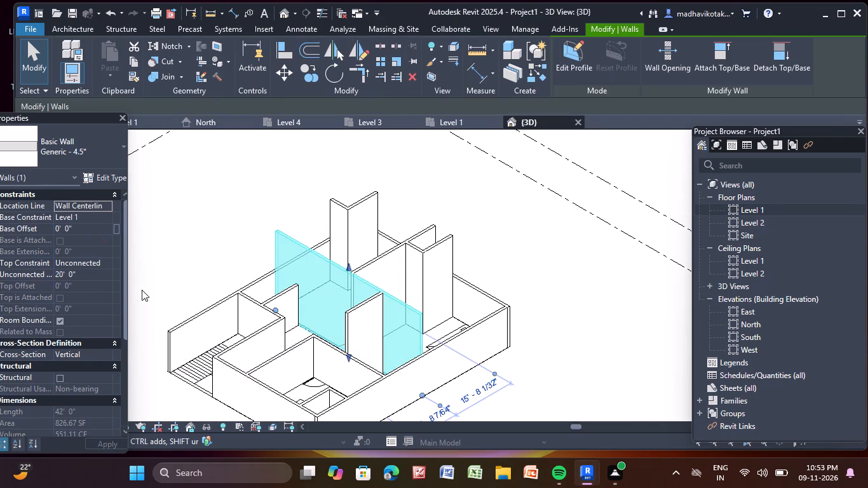
click(104, 262)
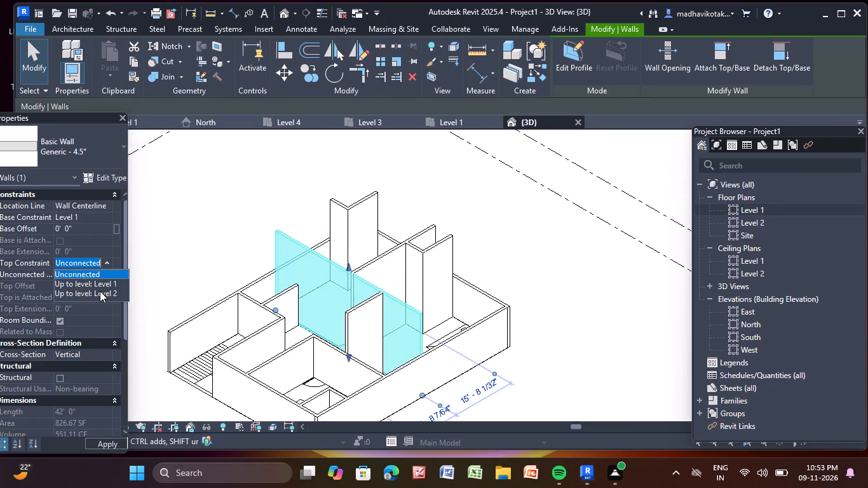
click(100, 291)
click(169, 238)
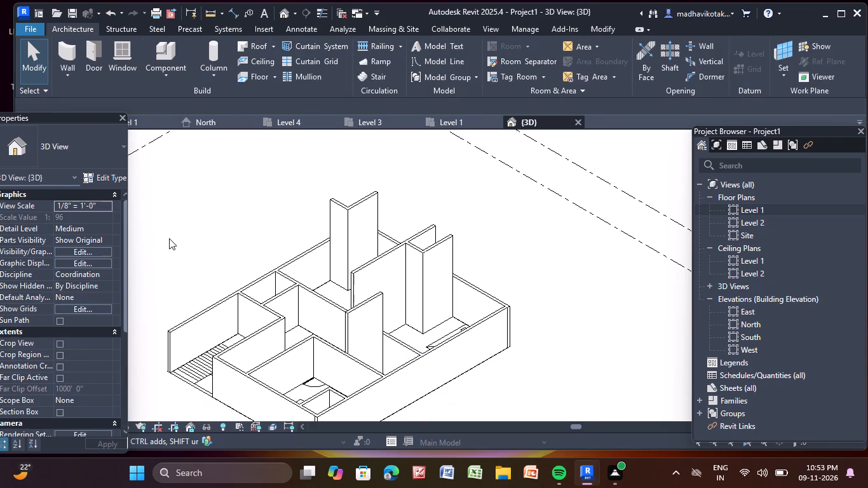
Constrain the tops of the northwest bathroom's south and east 4.5" walls up to Level 2.
click(342, 217)
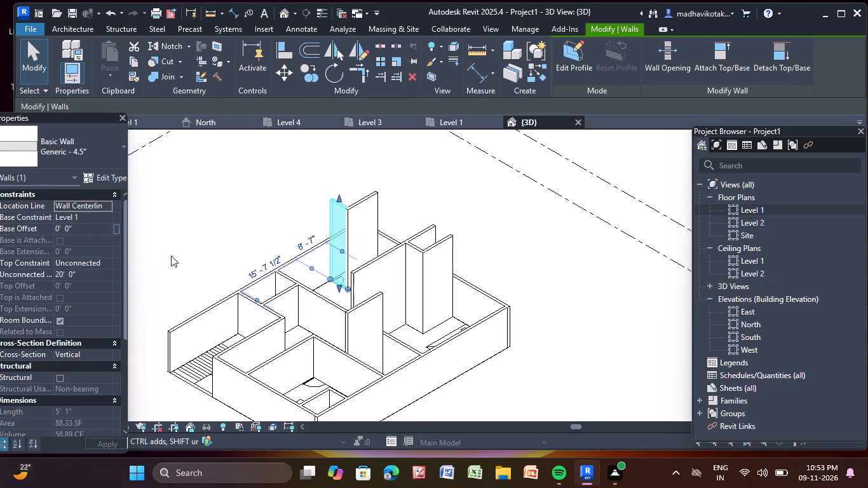
click(107, 262)
click(116, 292)
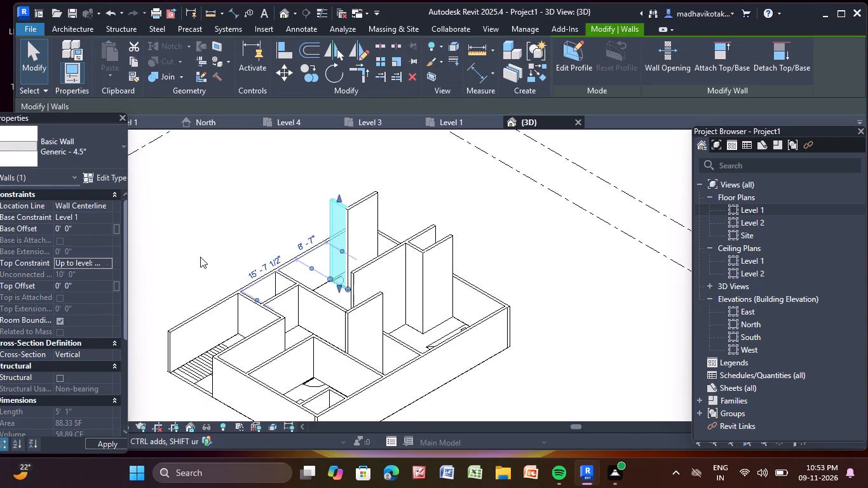
click(214, 235)
click(372, 229)
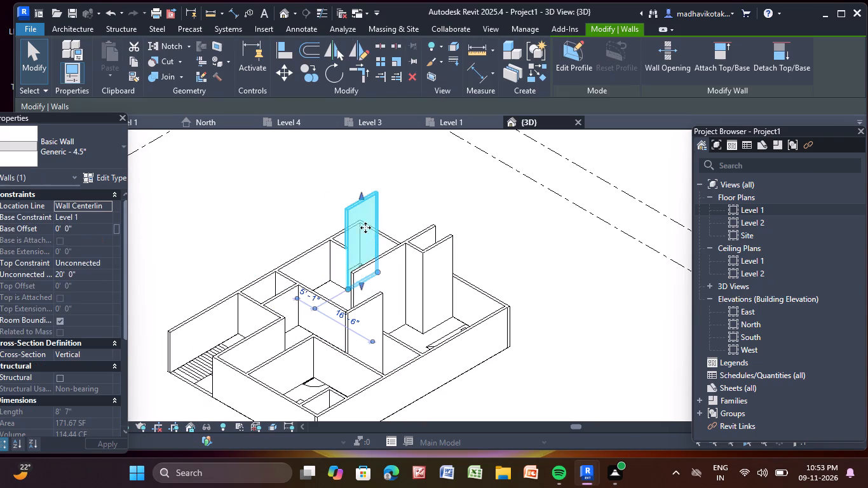
click(105, 266)
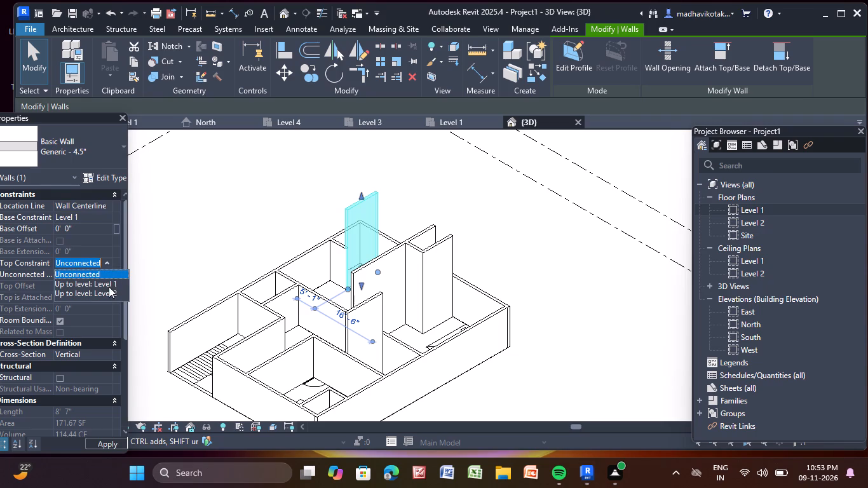
click(109, 294)
click(219, 238)
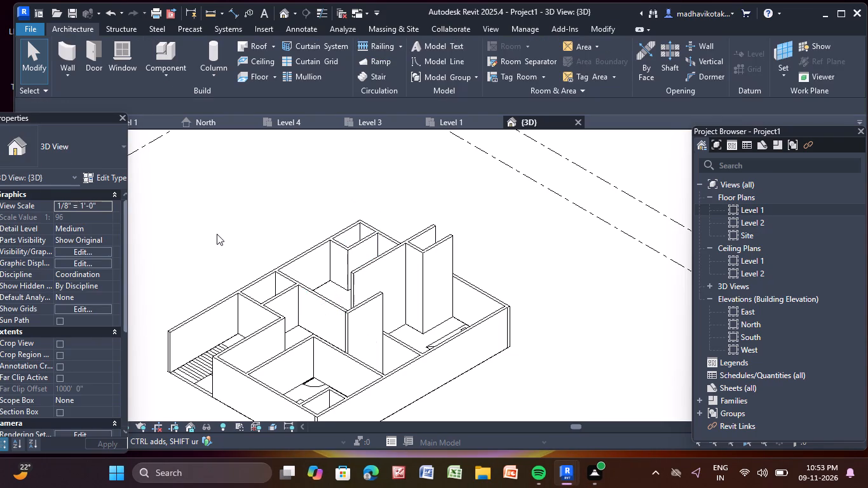
Constrain the top of the short north-south 4.5" wall between the southeast bedroom and the long east-west wall up to Level 2.
middle_drag(211, 227, 112, 22)
middle_drag(261, 234, 289, 346)
scroll(306, 282, up, 3)
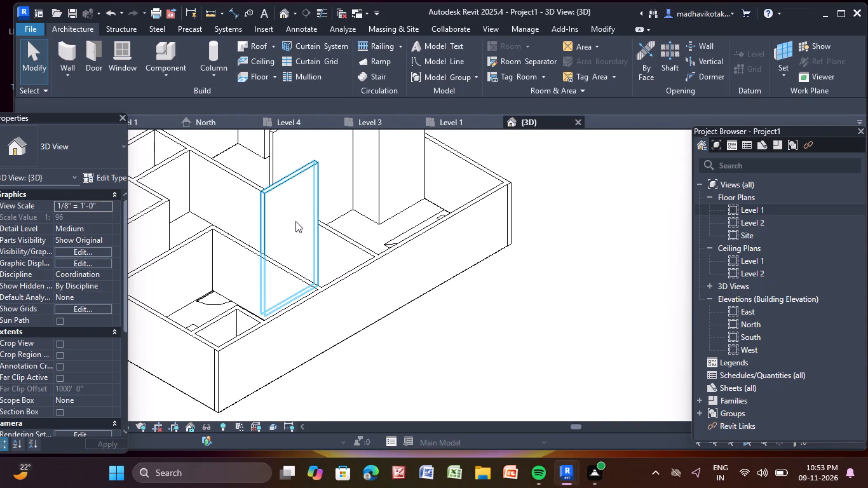
click(292, 217)
click(109, 262)
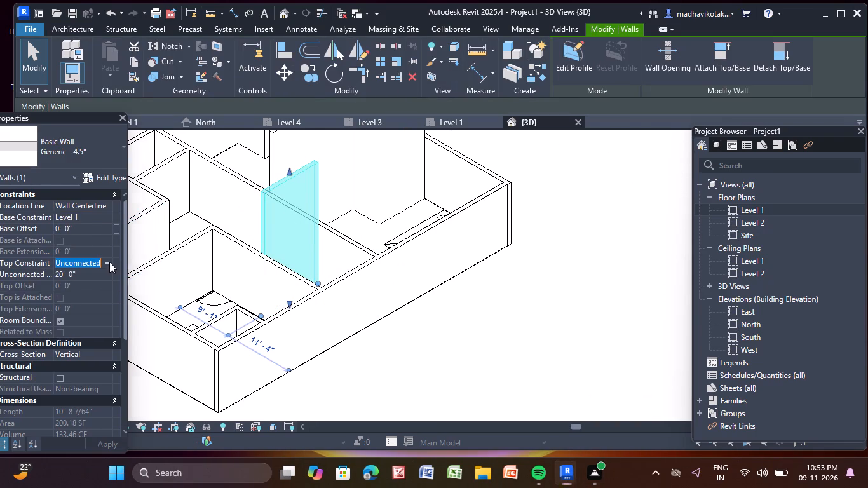
click(107, 294)
scroll(209, 277, down, 2)
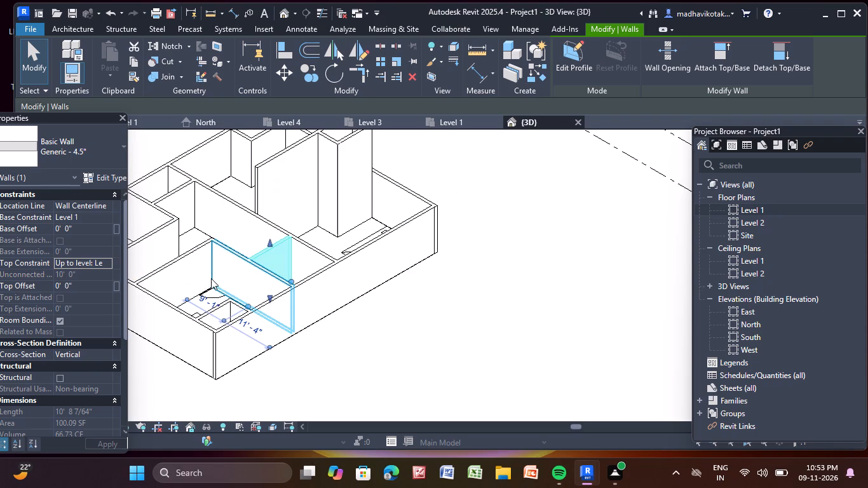
middle_click(487, 279)
click(486, 281)
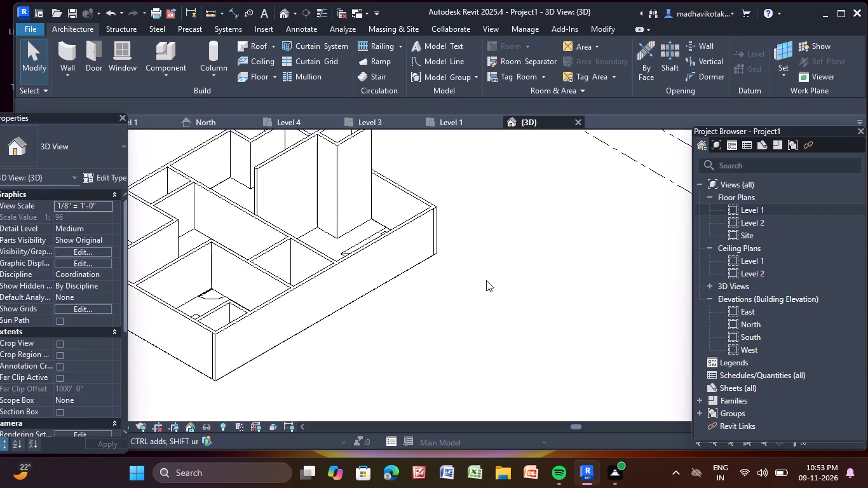
Constrain the top of the long north-south 4.5" wall dividing the two northern rooms up to Level 2.
middle_drag(485, 280, 596, 383)
click(416, 290)
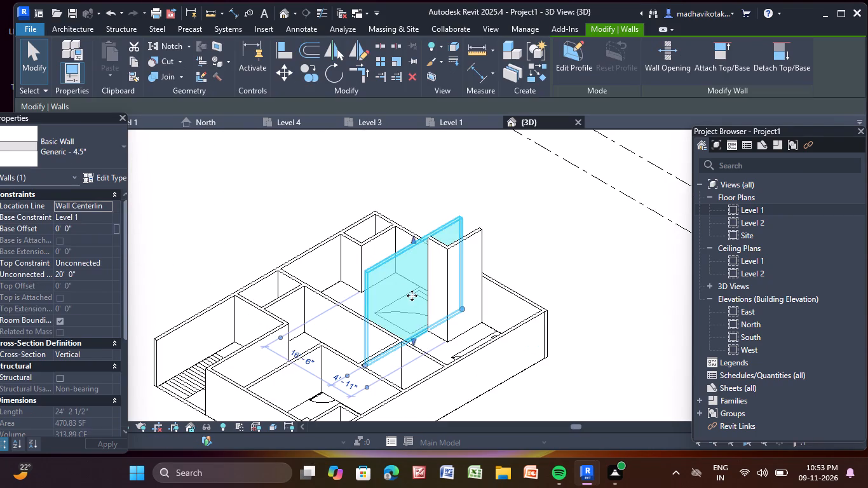
click(109, 263)
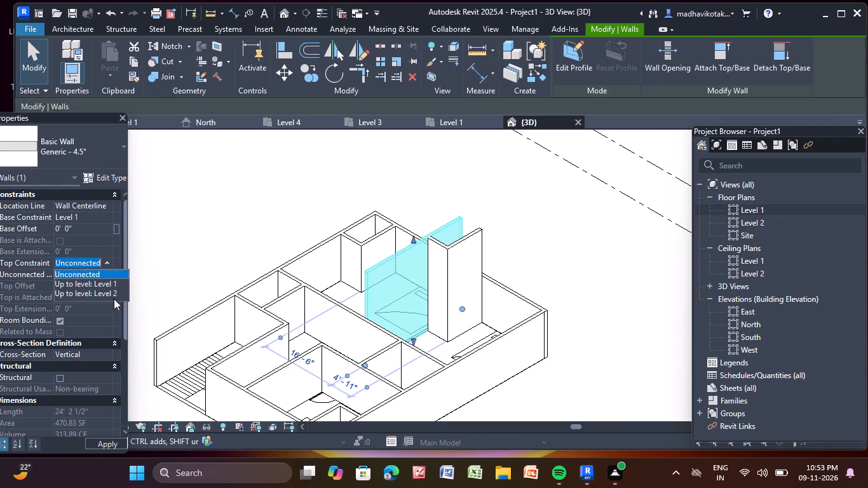
click(114, 297)
click(241, 227)
Constrain the tops of the northeast bathroom's east and south 4.5" walls up to Level 2.
click(476, 243)
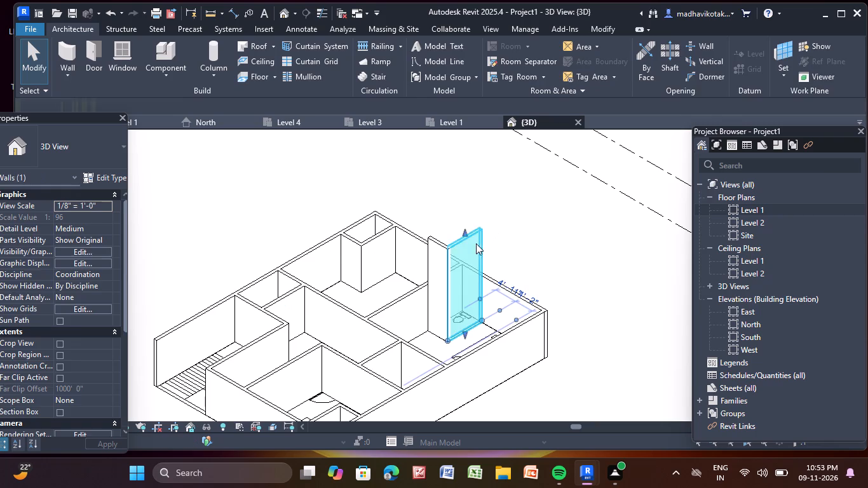
click(106, 264)
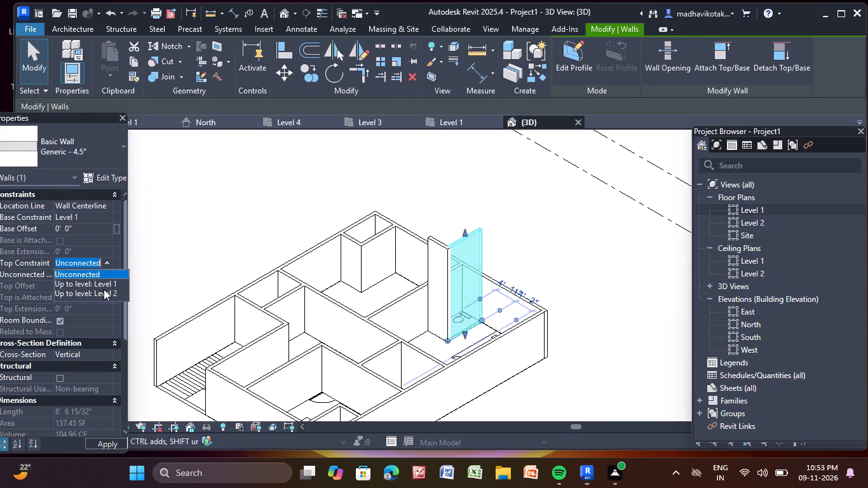
click(104, 290)
click(174, 252)
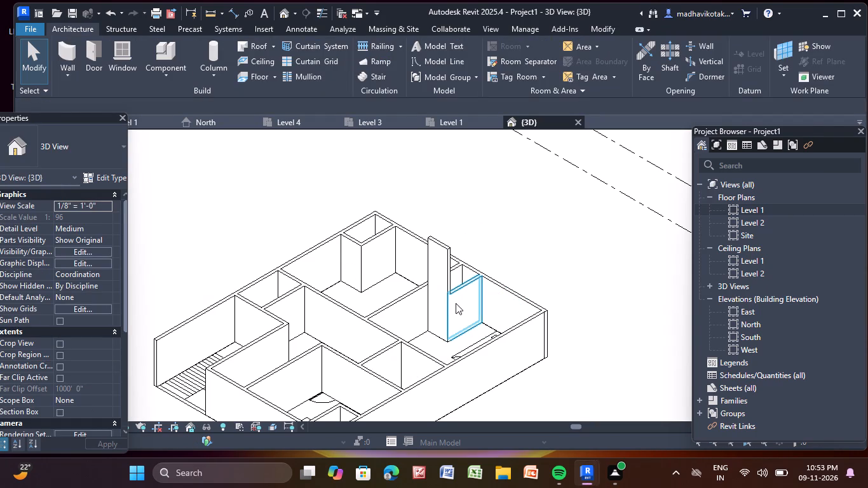
click(440, 281)
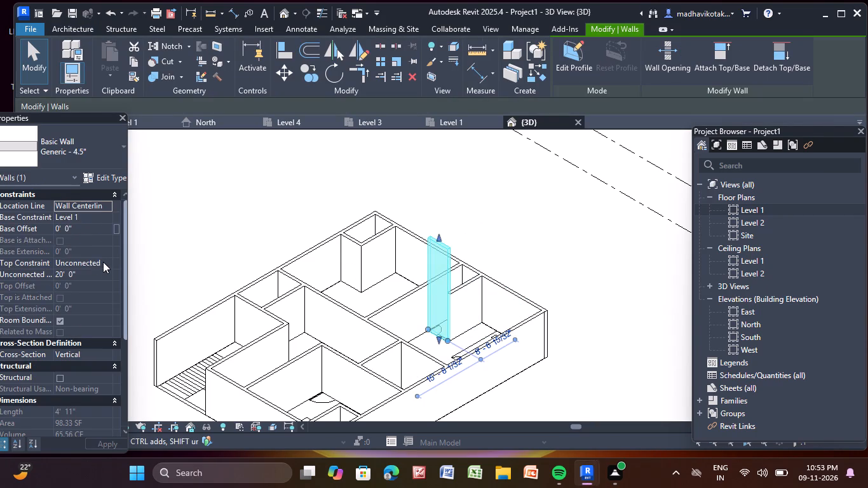
click(103, 262)
click(105, 294)
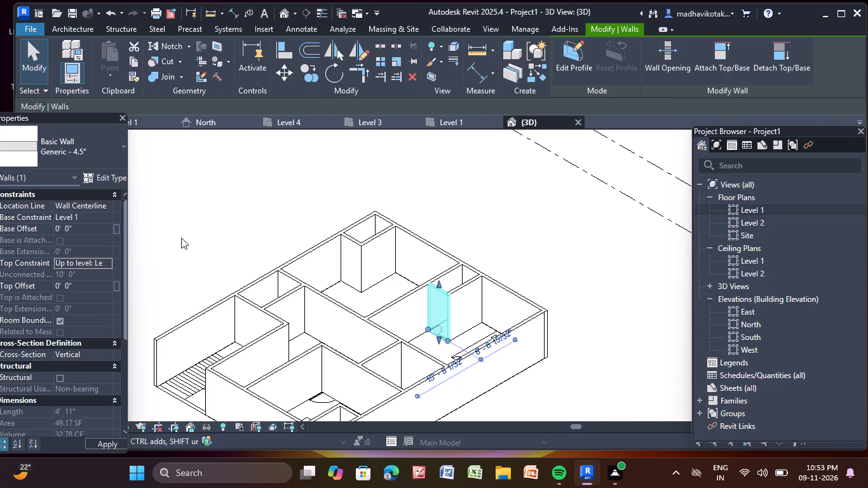
click(181, 238)
scroll(264, 293, down, 3)
middle_drag(281, 274, 283, 206)
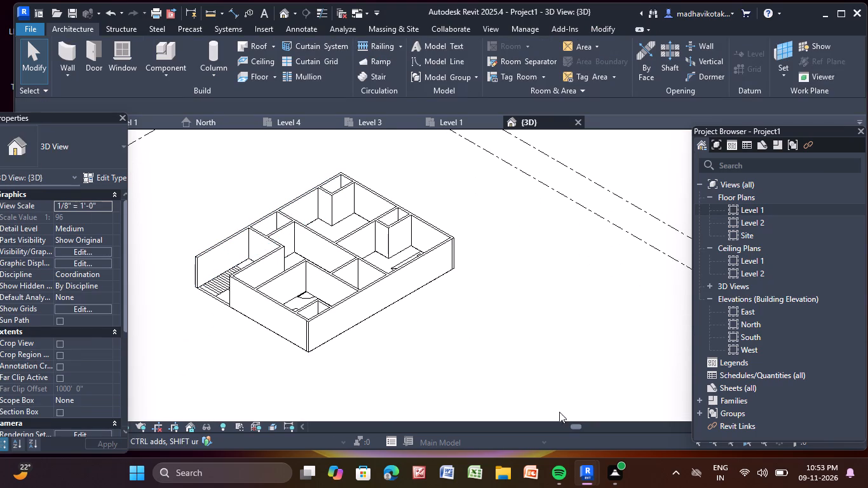
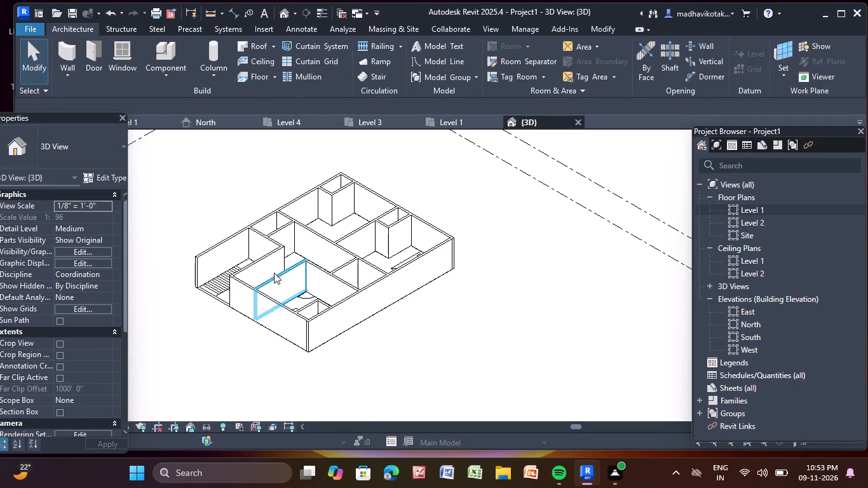
Open the Level 1 floor plan at the two northern bedrooms.
scroll(281, 269, up, 5)
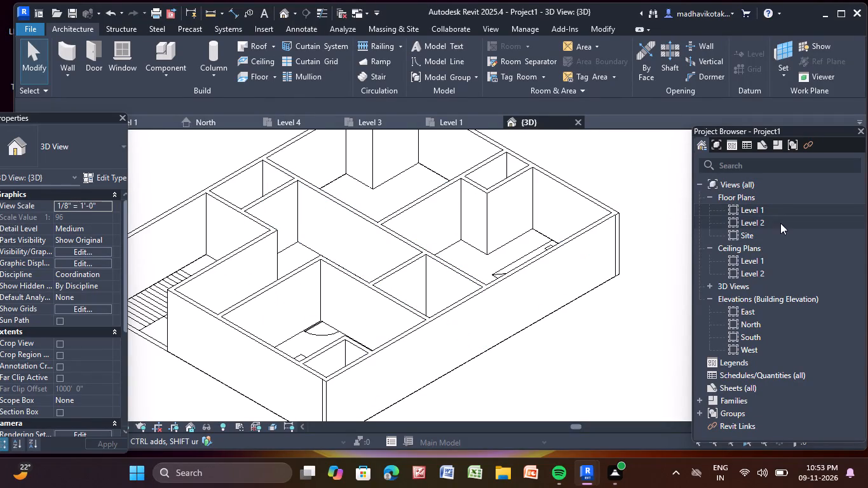
double_click(772, 210)
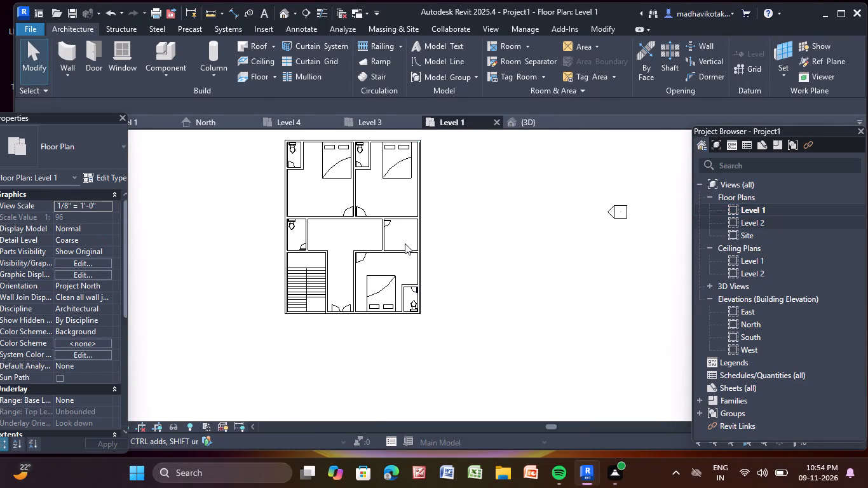
scroll(405, 243, up, 6)
scroll(395, 254, down, 4)
middle_drag(334, 199, 334, 200)
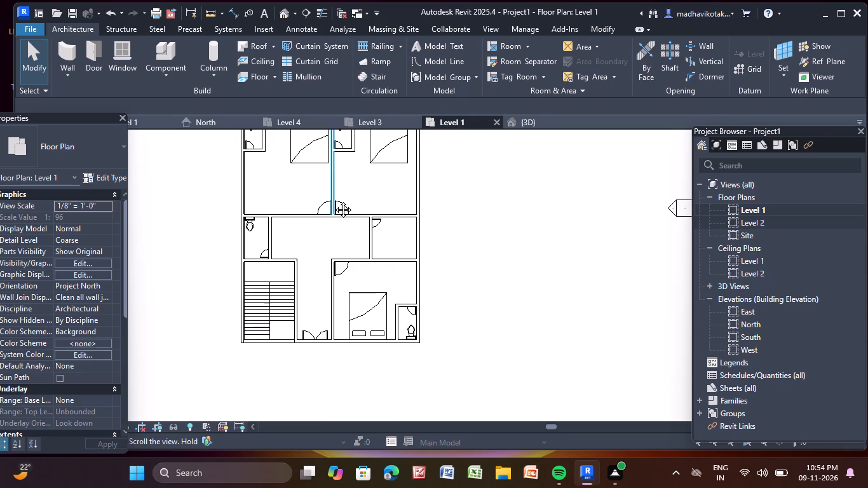
middle_drag(334, 200, 346, 281)
scroll(259, 189, up, 4)
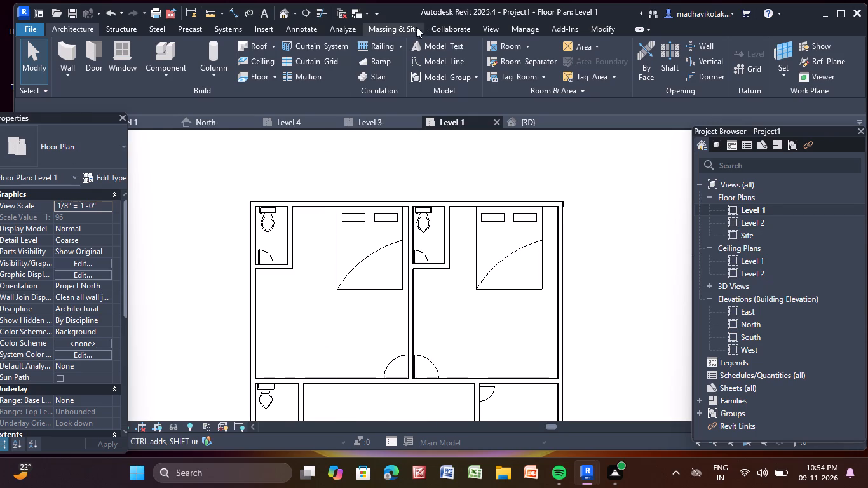
Load the Columns_Column family from the Columns category of the Autodesk family library.
click(269, 27)
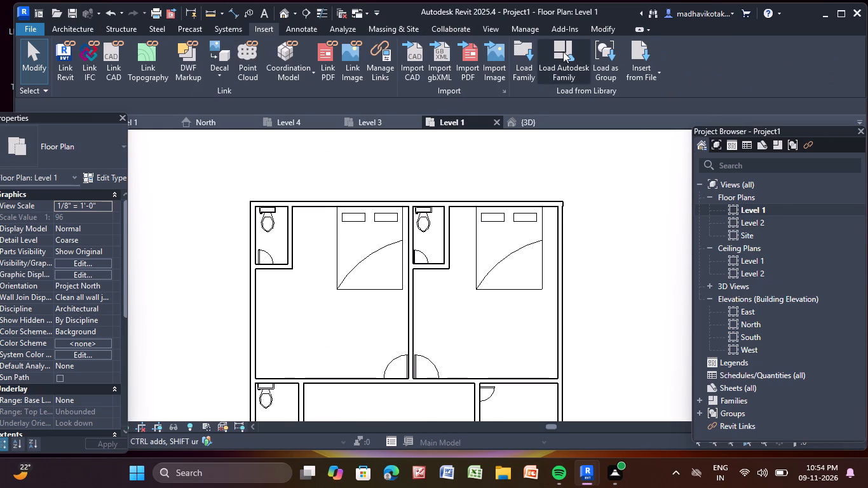
click(563, 51)
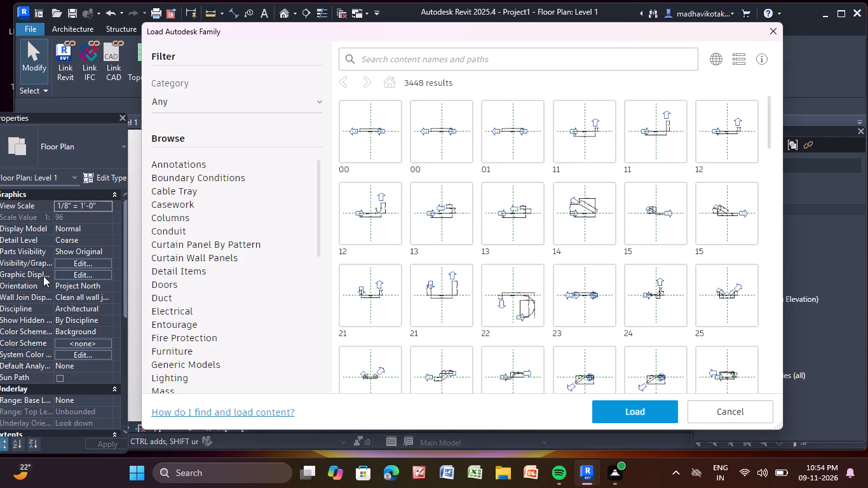
click(174, 248)
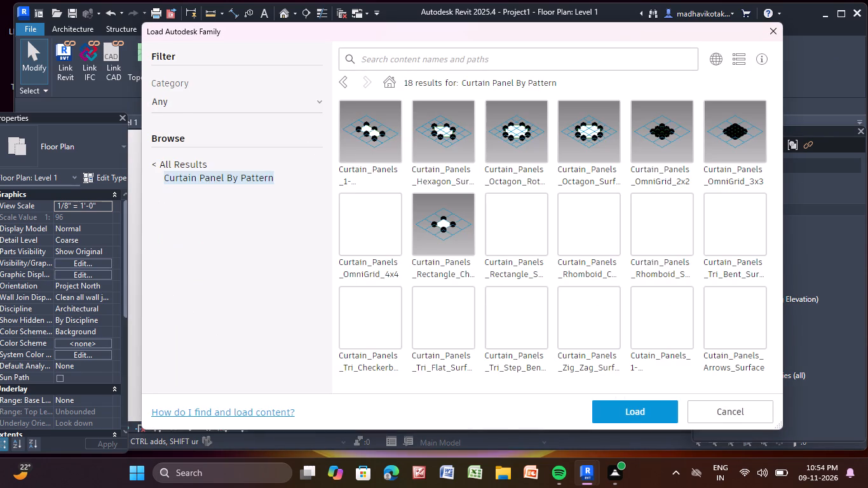
click(177, 177)
click(173, 170)
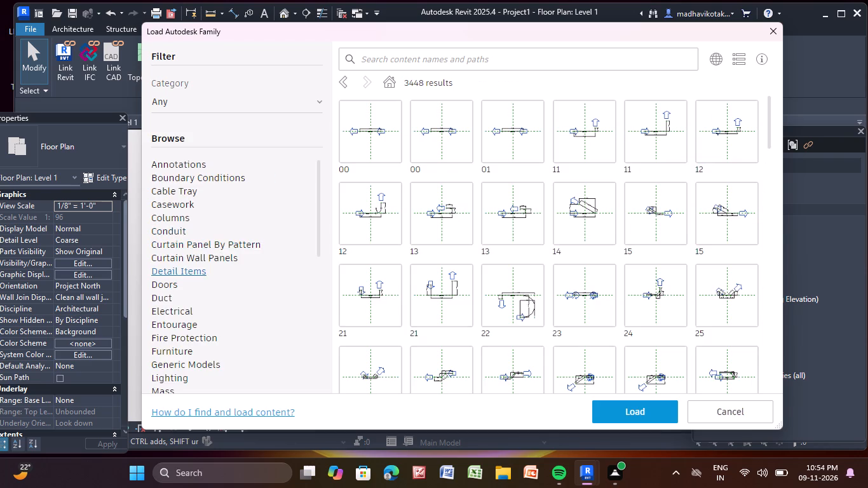
double_click(167, 218)
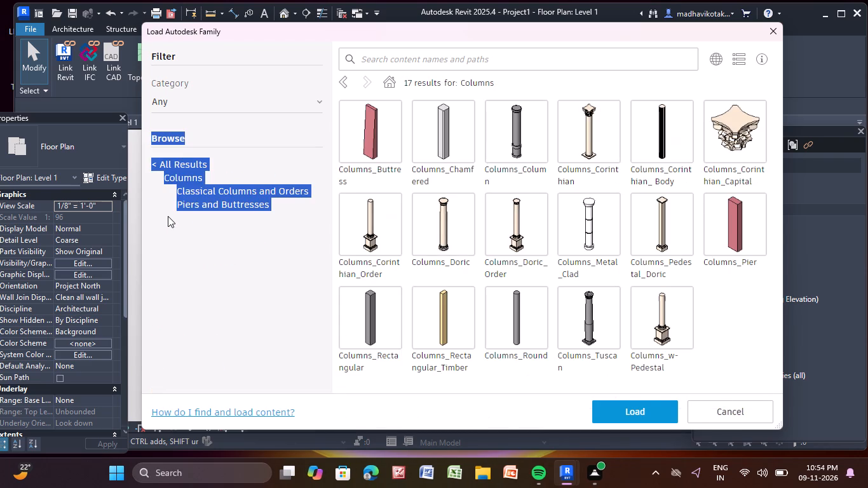
scroll(547, 179, down, 5)
scroll(687, 311, down, 4)
scroll(406, 226, up, 4)
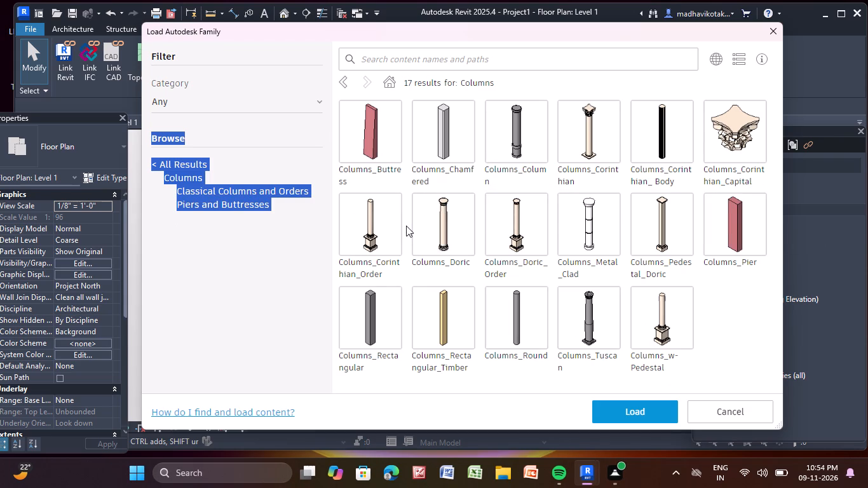
scroll(391, 140, up, 3)
scroll(531, 133, down, 5)
click(519, 146)
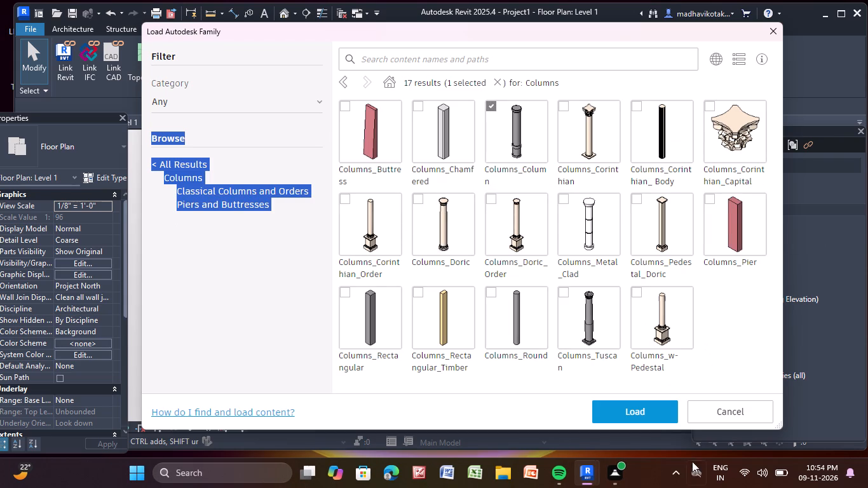
click(651, 421)
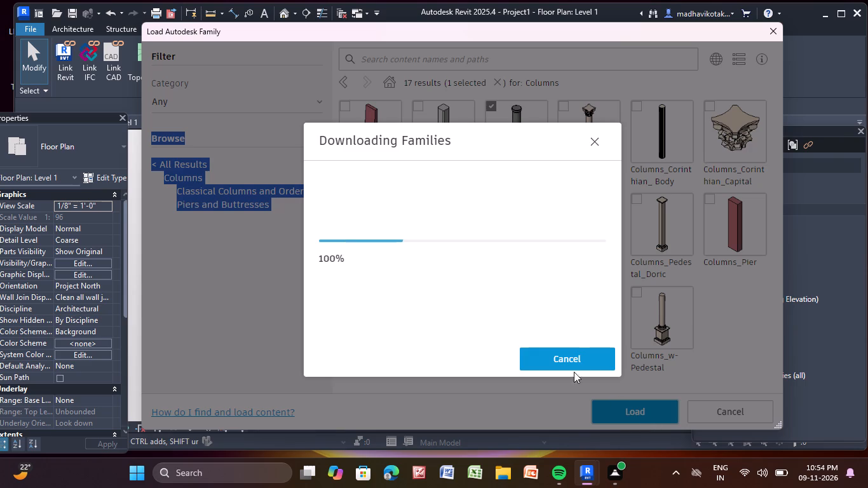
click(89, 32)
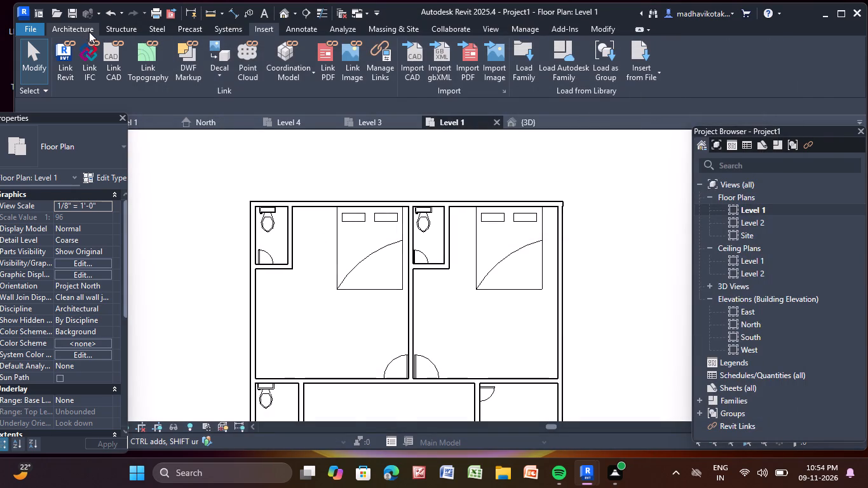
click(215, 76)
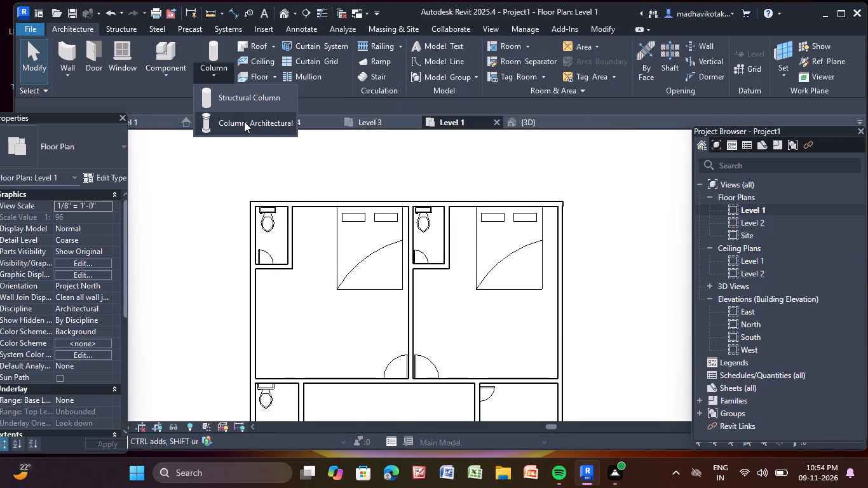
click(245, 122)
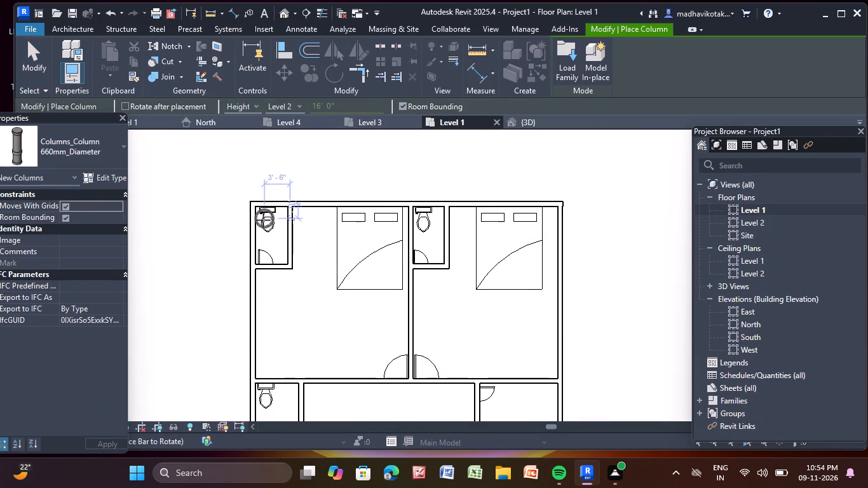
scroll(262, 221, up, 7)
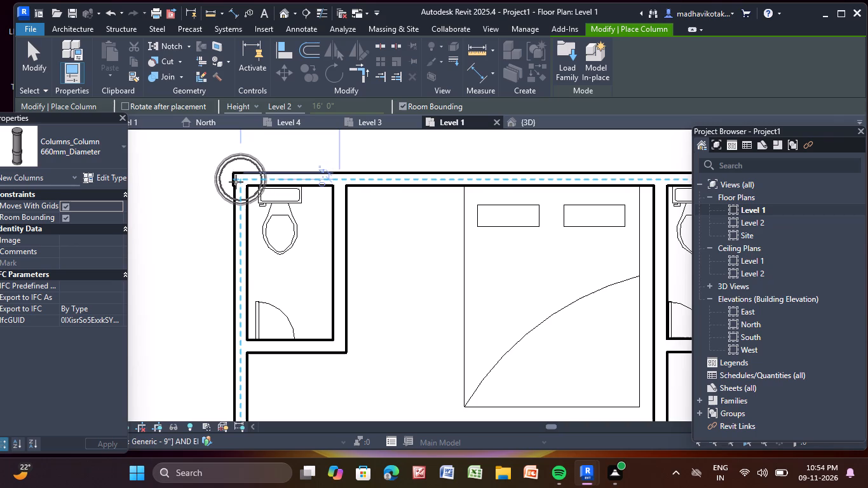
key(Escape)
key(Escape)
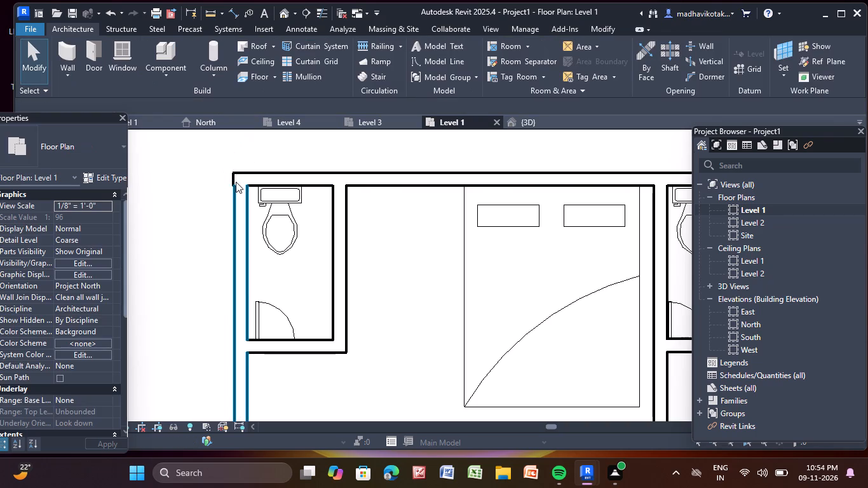
Load the Windows_Tpl_w-Glazing_Cross-Bars family from the Windows category of the Autodesk family library.
click(271, 24)
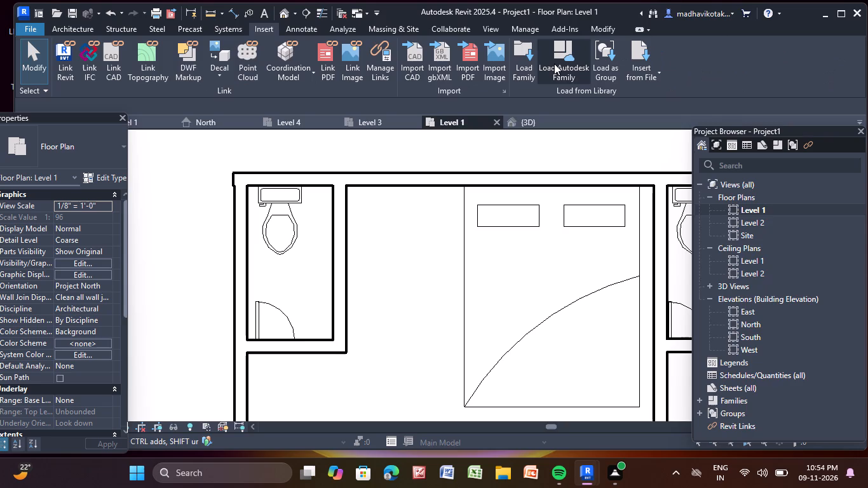
double_click(554, 64)
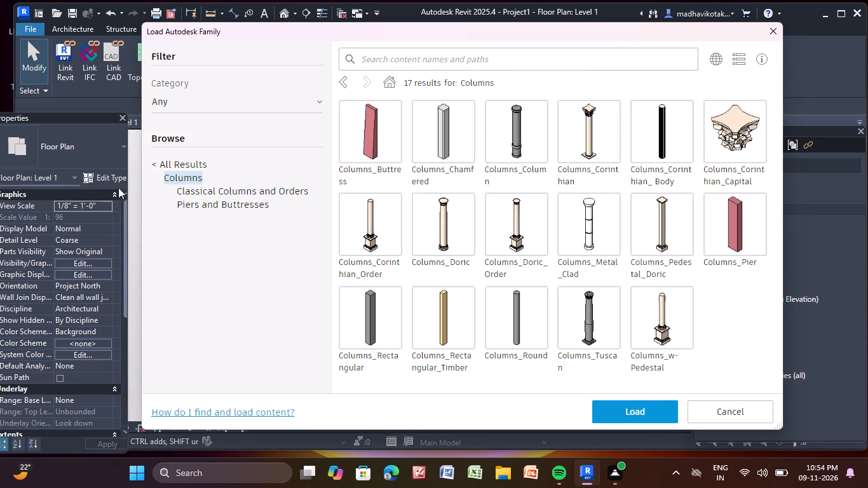
scroll(464, 200, down, 5)
click(164, 170)
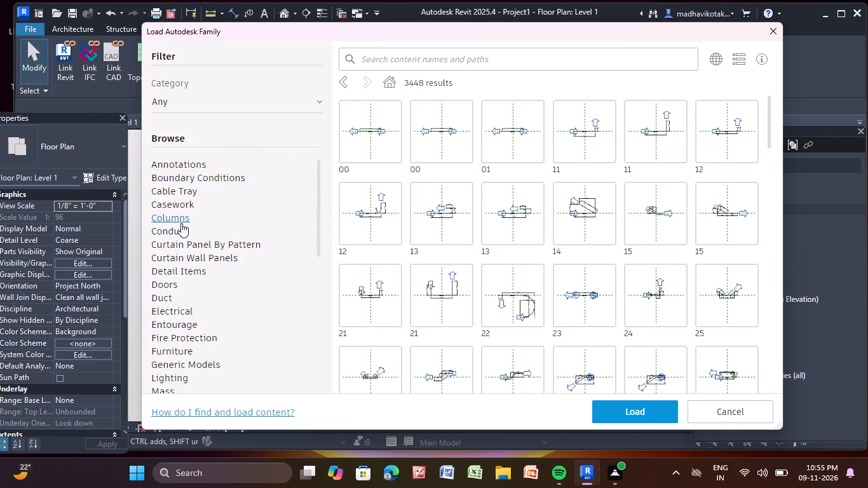
scroll(182, 260, down, 2)
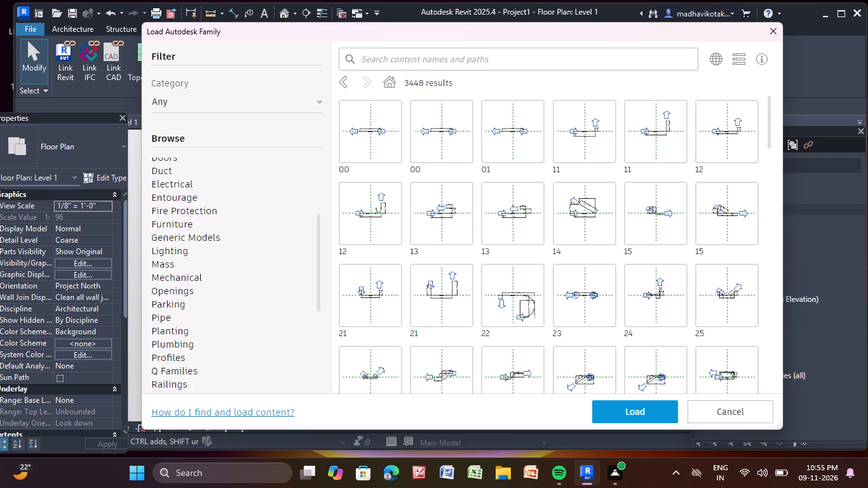
scroll(191, 278, down, 7)
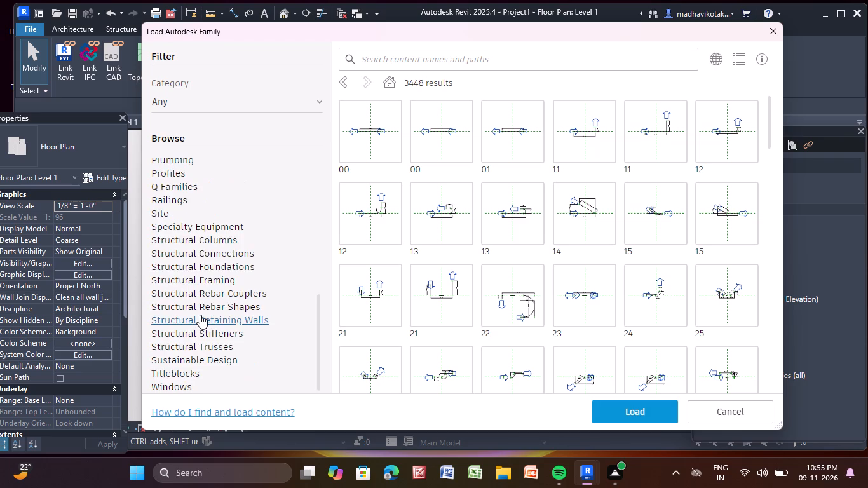
scroll(200, 315, down, 1)
click(184, 387)
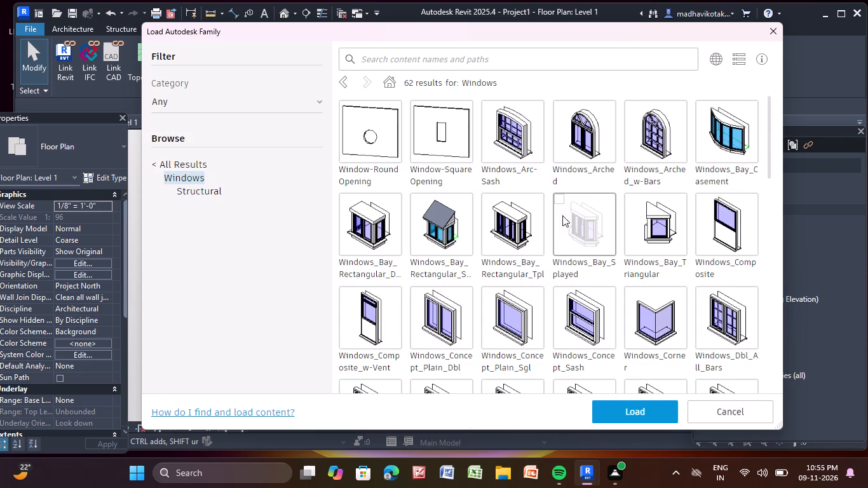
scroll(536, 269, down, 4)
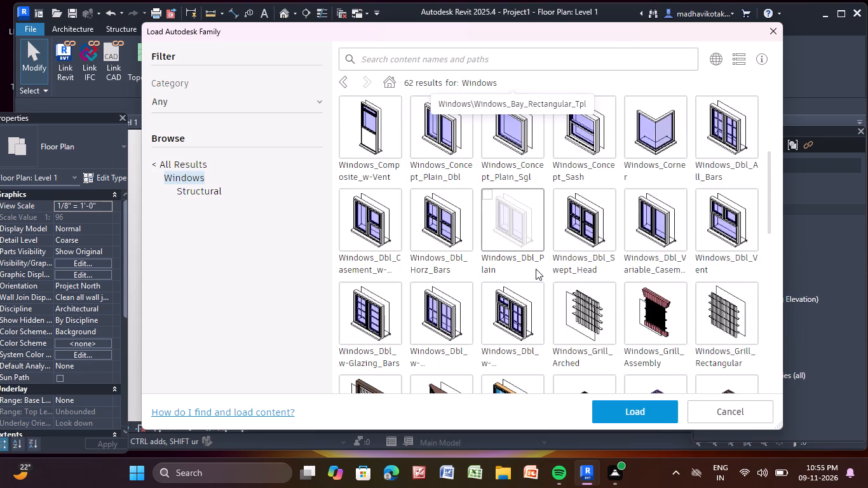
scroll(536, 269, down, 11)
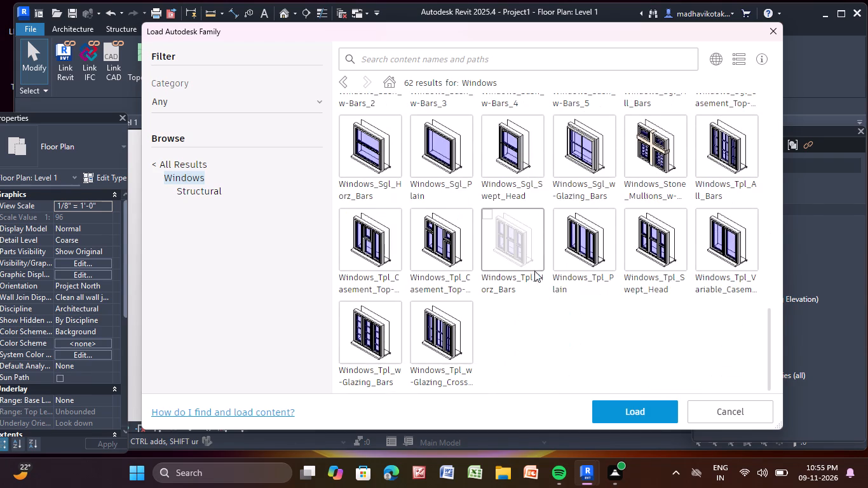
click(341, 329)
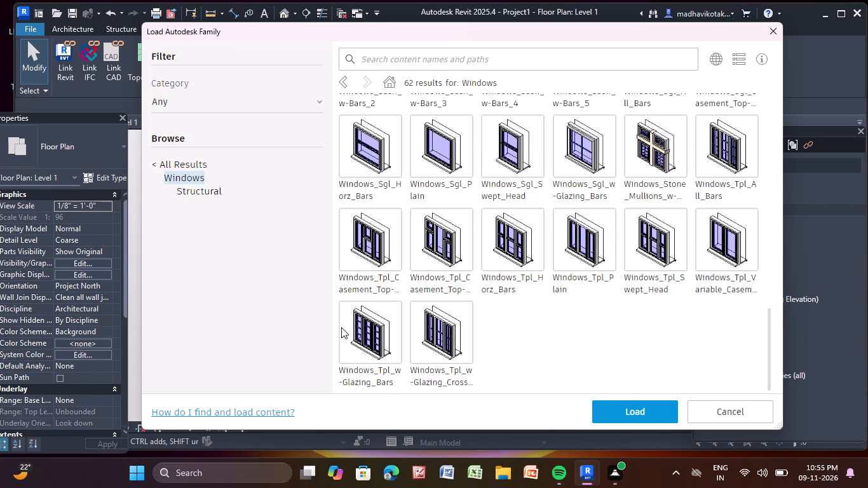
click(435, 344)
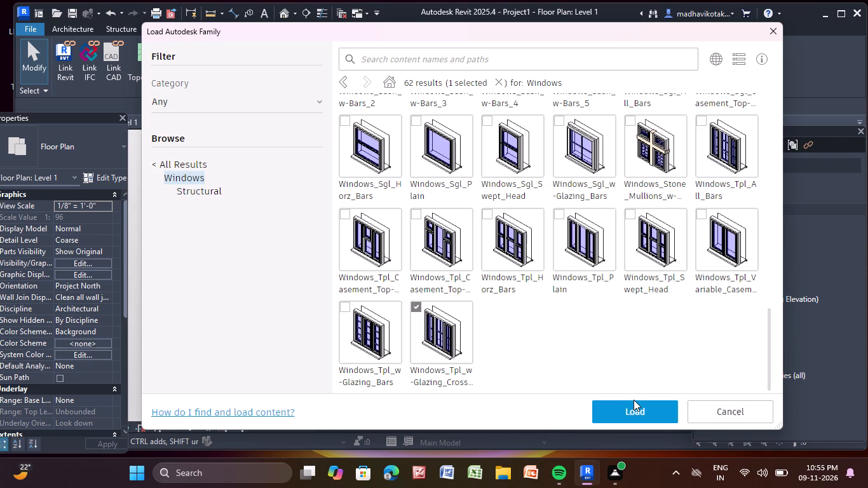
click(652, 404)
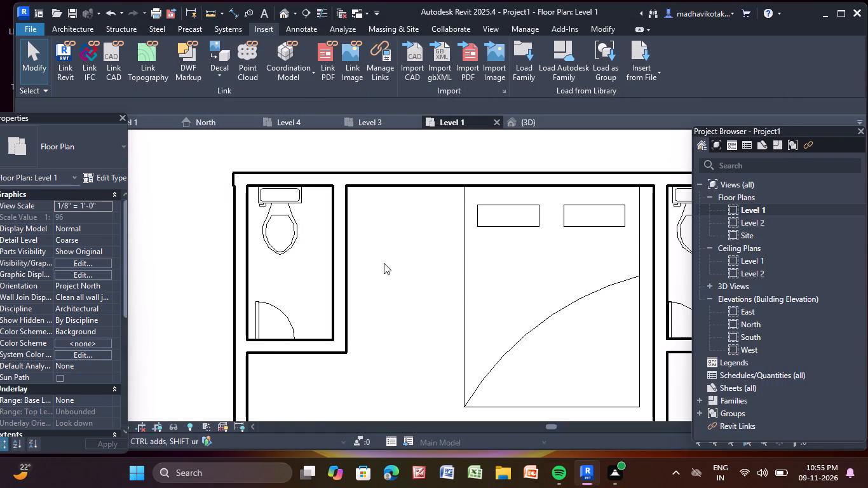
Place a 910x910mm Windows_Tpl_w-Glazing_Cross-Bars window in the northwest bedroom's north exterior wall, about 8'-0" from the bathroom's east wall.
click(84, 32)
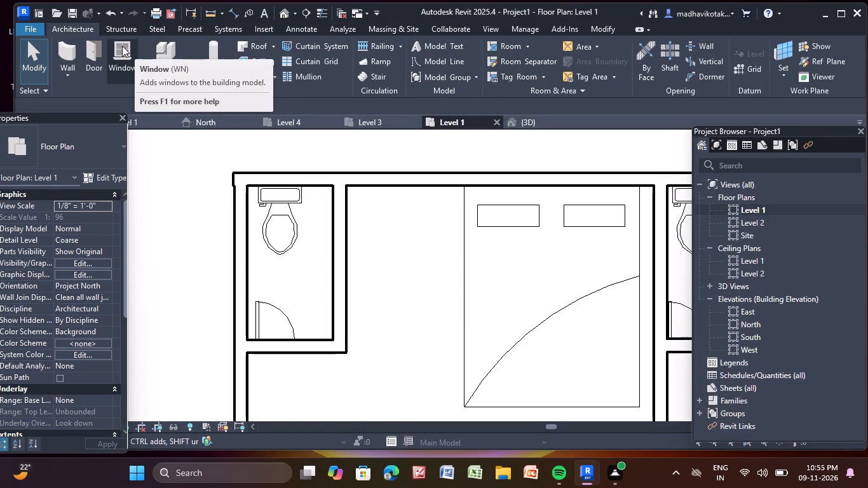
click(122, 46)
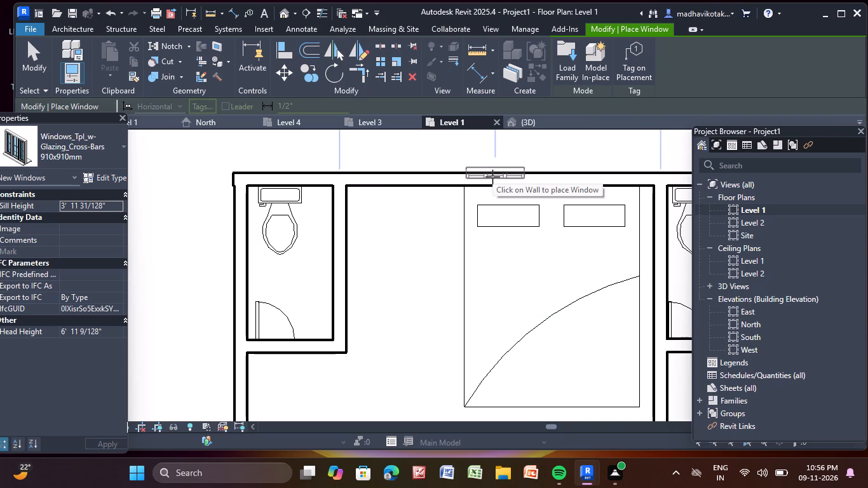
click(492, 177)
Place a 910x910mm window in the northwest bedroom's west exterior wall, about 4'-6" south of the bathroom's south wall.
scroll(492, 176, down, 3)
middle_drag(359, 303, 362, 287)
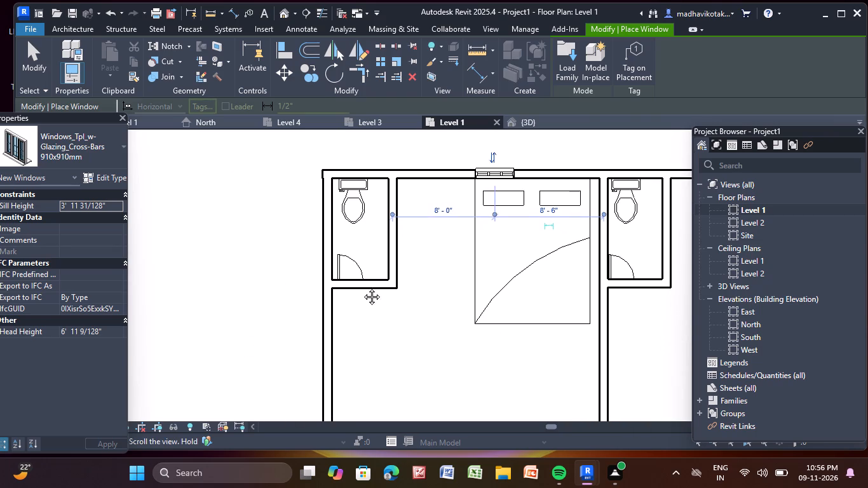
middle_drag(362, 287, 374, 174)
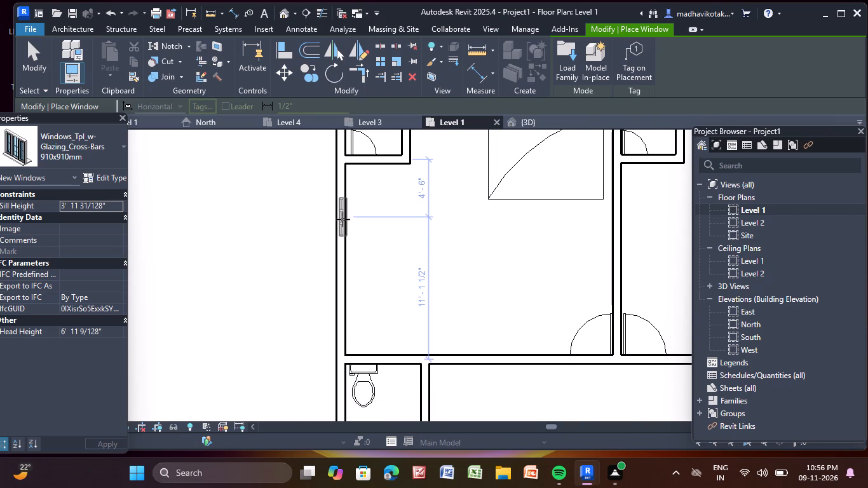
click(339, 216)
Place a 910x910mm window in the northeast bedroom's north exterior wall, about 6'-0" from the east exterior wall.
scroll(384, 172, down, 5)
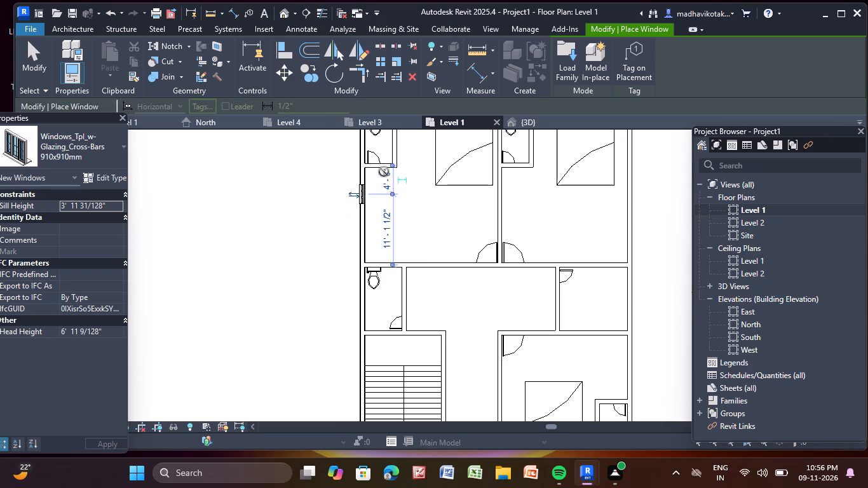
middle_drag(419, 256, 345, 360)
scroll(499, 219, up, 2)
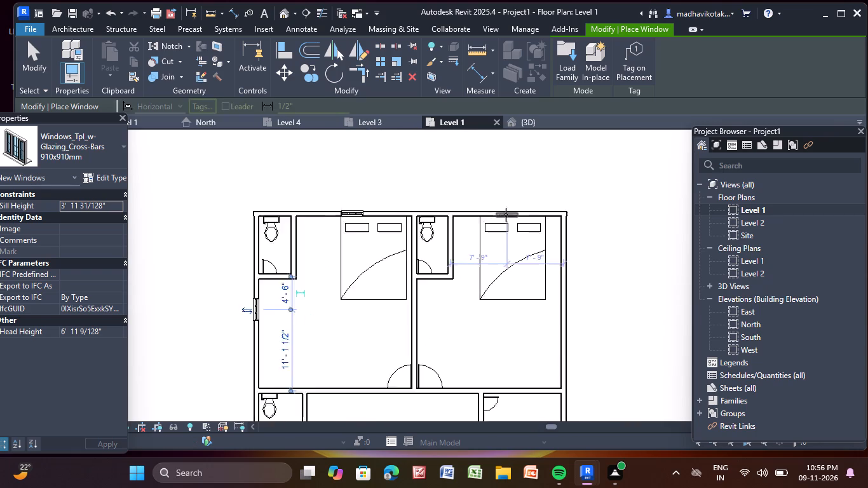
scroll(506, 215, up, 1)
scroll(514, 207, down, 1)
scroll(514, 207, up, 3)
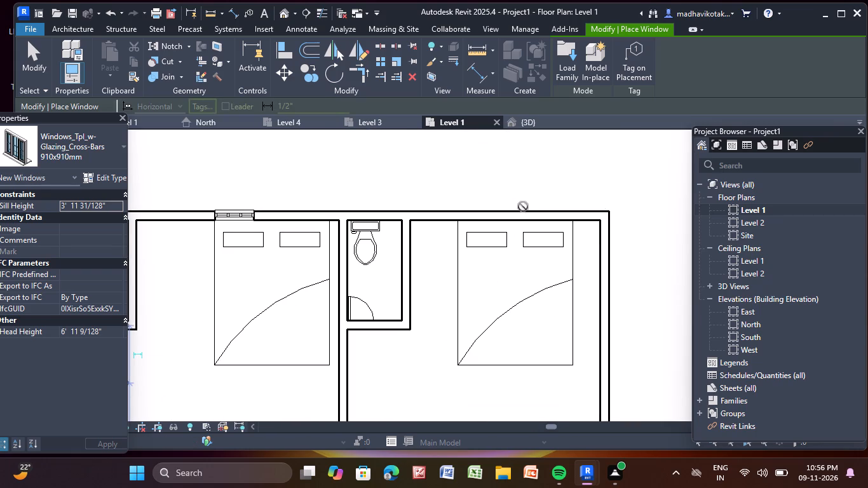
click(525, 213)
Place a 1360x1210mm Windows_Tpl_w-Glazing_Cross-Bars window in the northeast bedroom's east exterior wall.
middle_drag(527, 211, 449, 145)
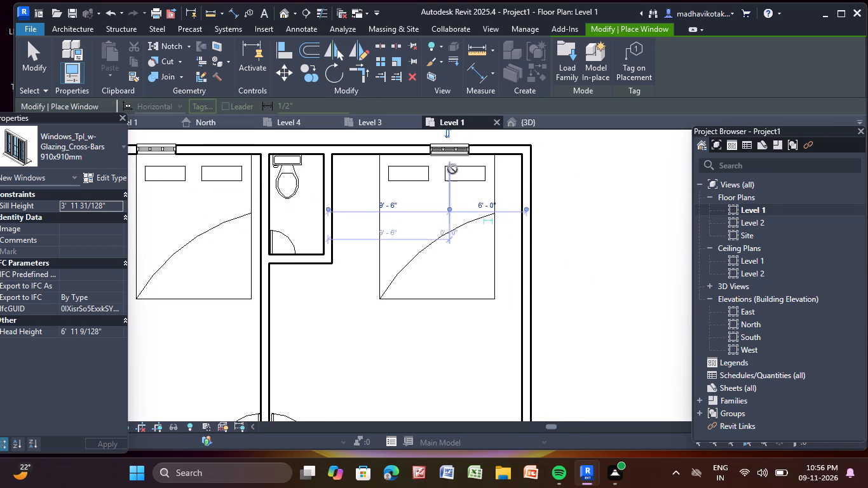
scroll(534, 310, down, 1)
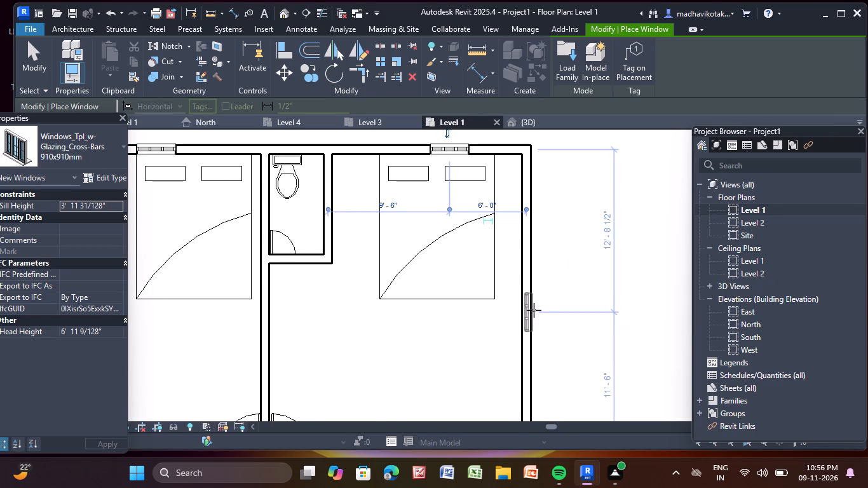
middle_drag(534, 310, 522, 263)
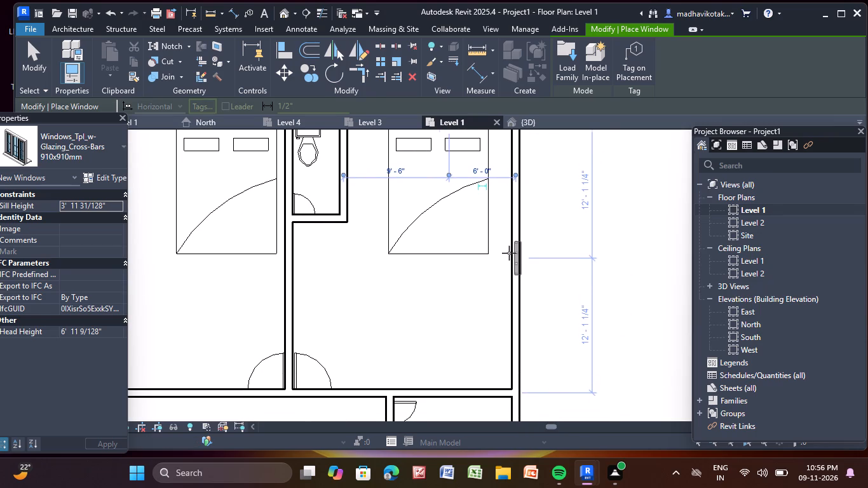
click(111, 147)
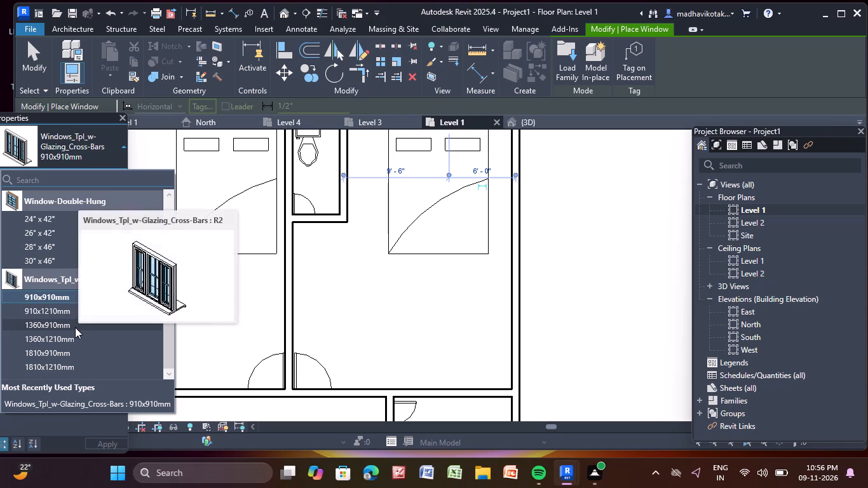
click(69, 343)
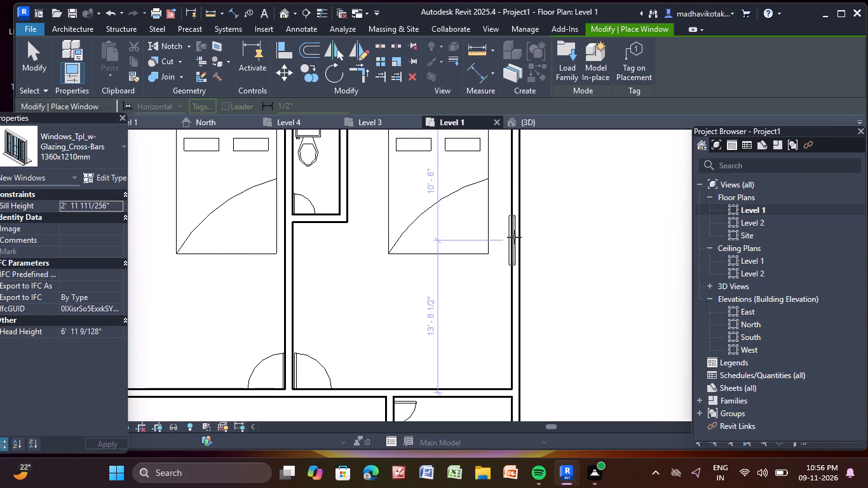
scroll(518, 235, up, 1)
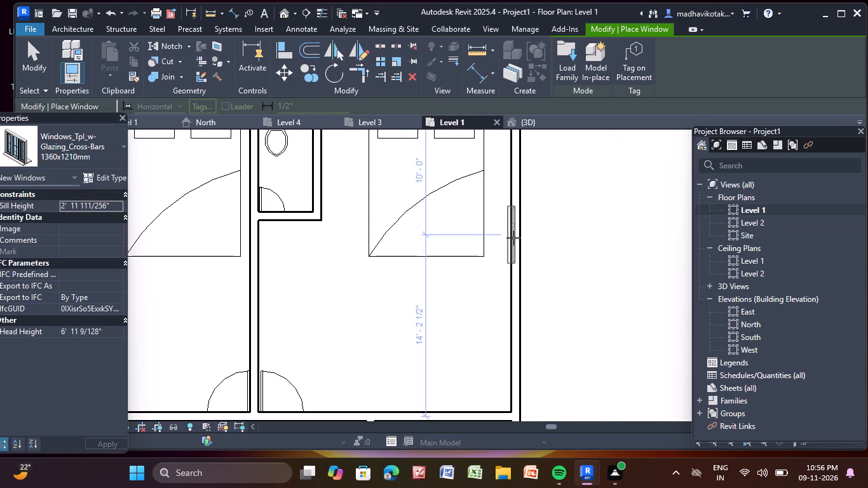
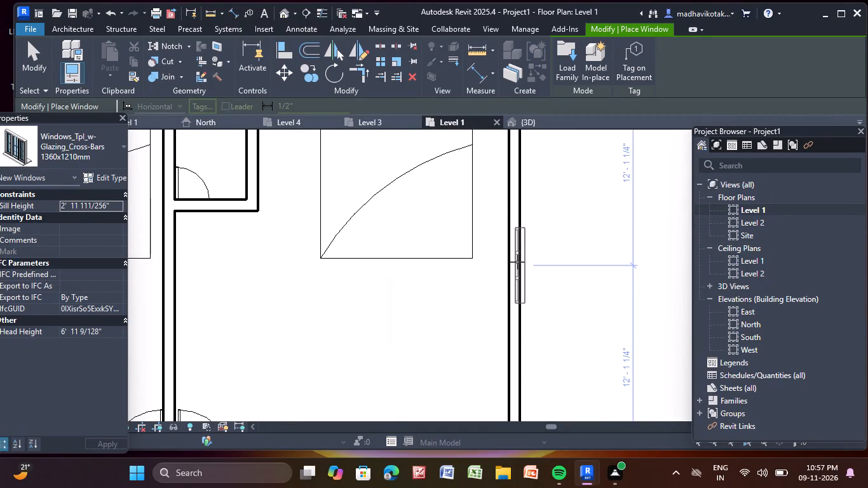
Place the 1360x1210mm window midway along the northeast bedroom's east exterior wall, about 12'-1 1/4" from the walls at either end.
scroll(517, 261, down, 4)
scroll(517, 261, up, 3)
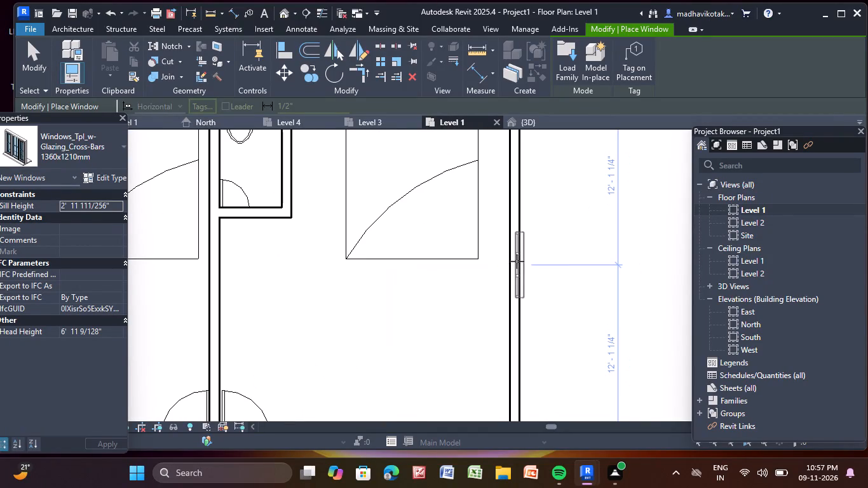
click(515, 261)
scroll(521, 259, down, 4)
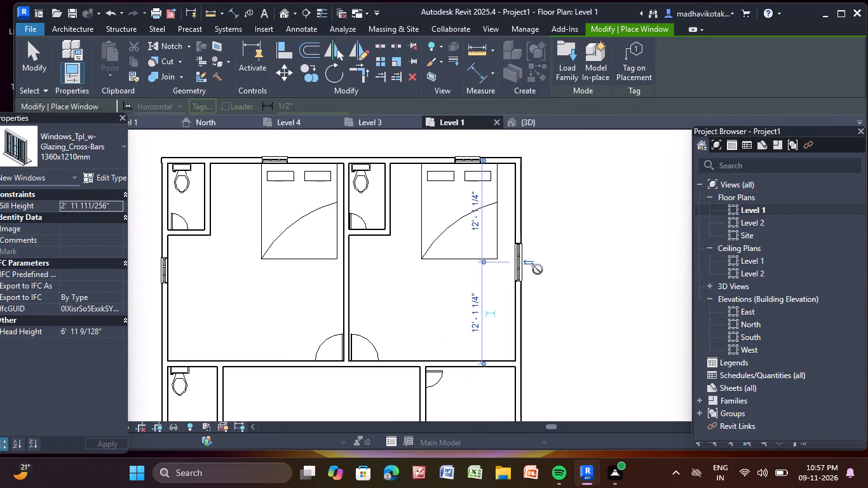
Place a 1360x1210mm window in the southeast bedroom's east exterior wall, about 4'-6" north of the bathroom's north wall.
middle_drag(553, 295, 582, 340)
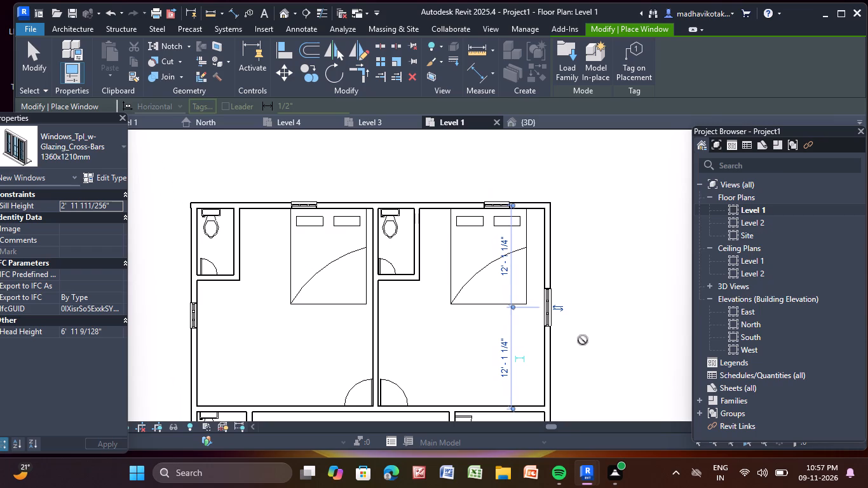
middle_drag(583, 340, 548, 177)
middle_drag(584, 367, 569, 245)
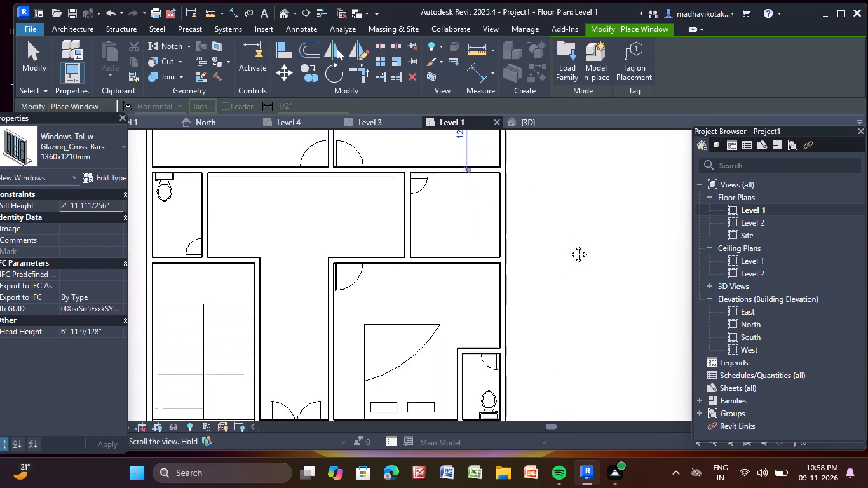
middle_drag(569, 245, 561, 172)
scroll(485, 190, up, 2)
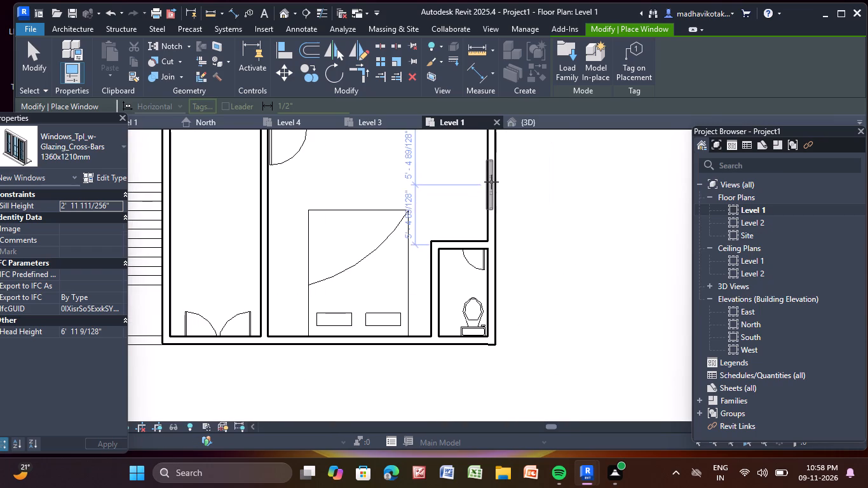
middle_drag(492, 176, 489, 229)
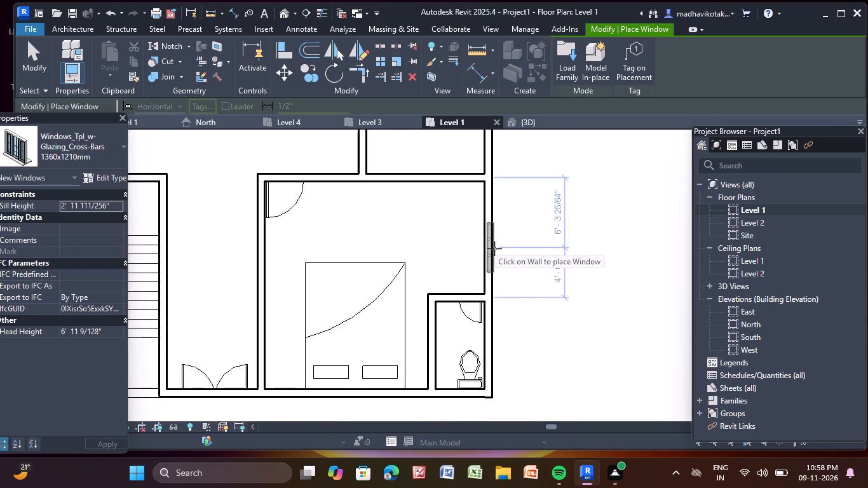
click(494, 248)
Place a 1360x1210mm window in the southeast bedroom's south exterior wall, about 6'-6" west of the bathroom's west wall, and finish placing windows.
middle_drag(494, 248, 581, 148)
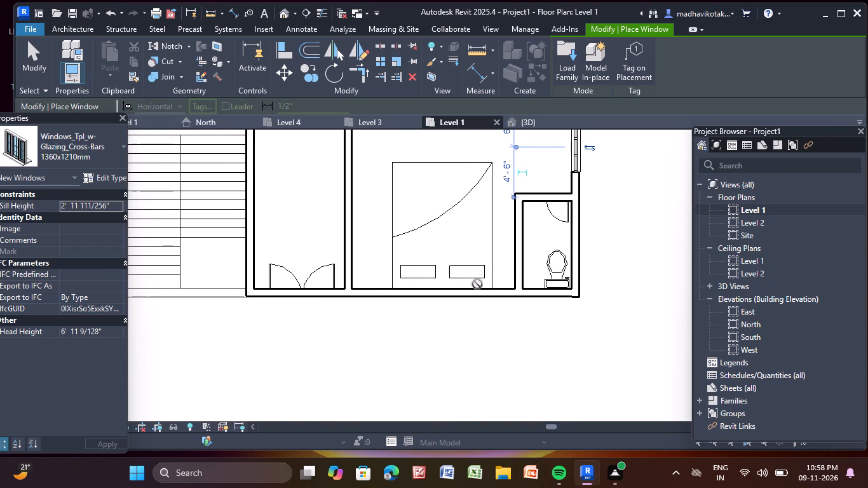
scroll(444, 297, up, 2)
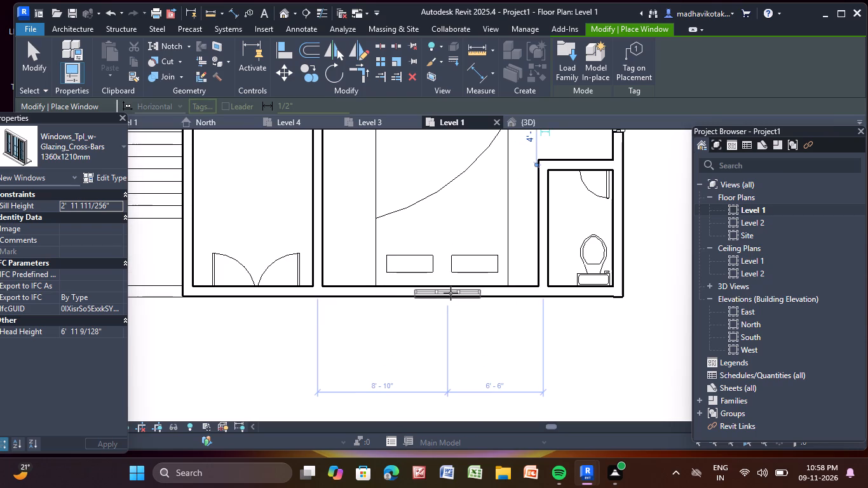
click(451, 293)
scroll(451, 293, down, 6)
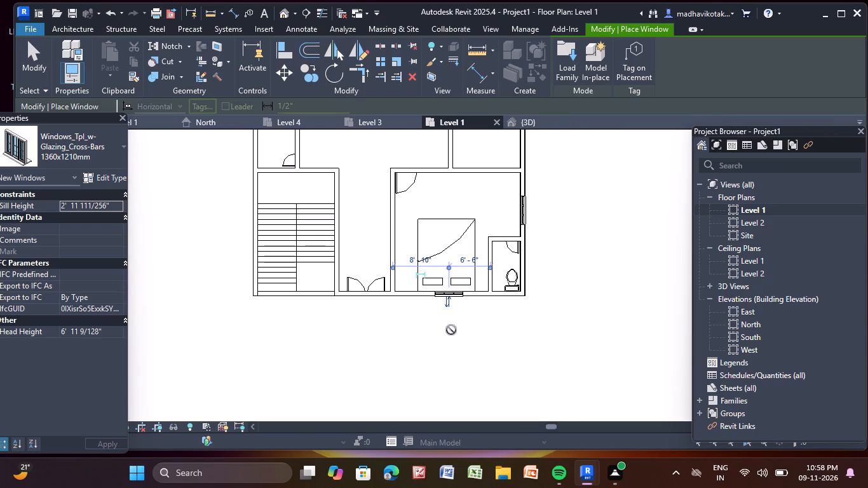
middle_drag(324, 192, 348, 302)
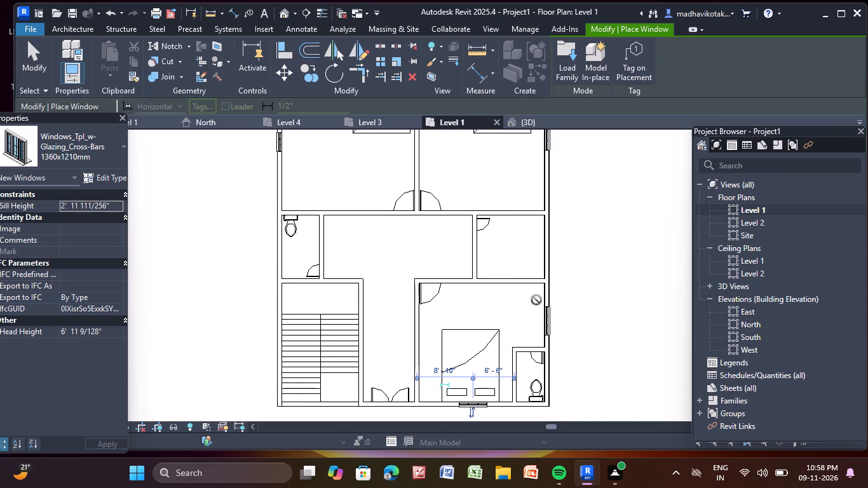
key(Escape)
key(Escape)
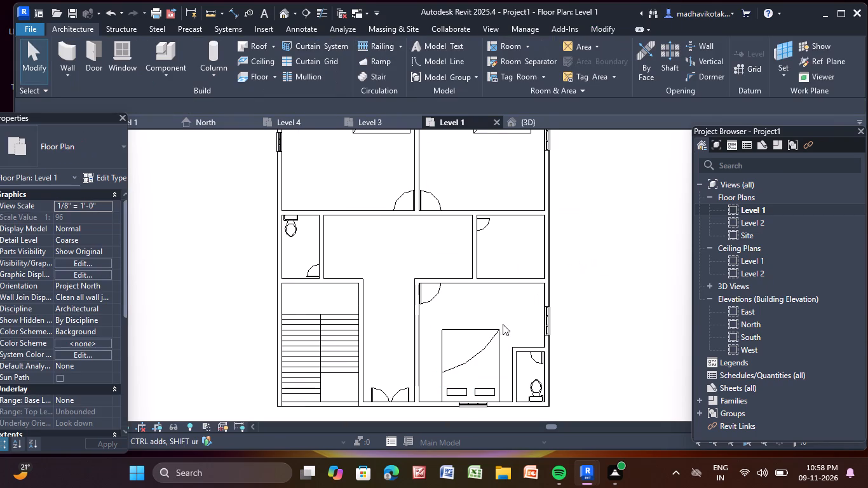
Delete the two windows in the north exterior wall, one in the northwest bedroom and one in the northeast bedroom.
middle_drag(395, 205, 373, 294)
middle_drag(337, 163, 377, 228)
scroll(363, 226, up, 2)
scroll(425, 191, up, 3)
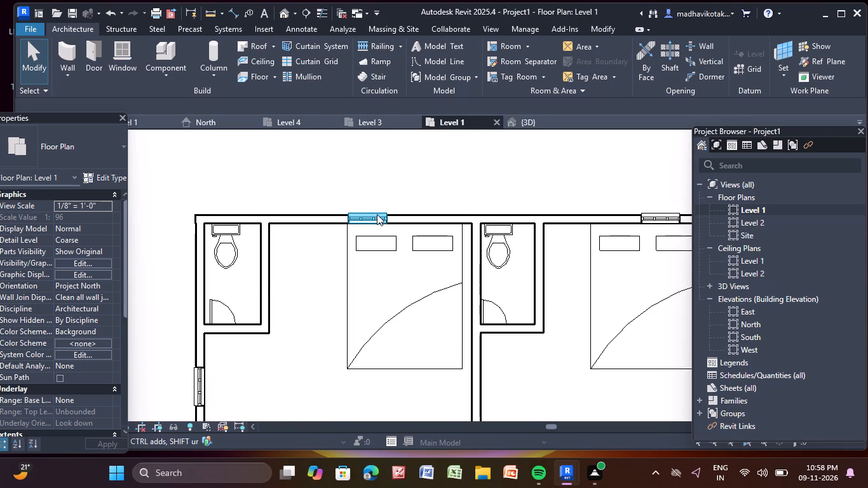
click(377, 214)
key(Delete)
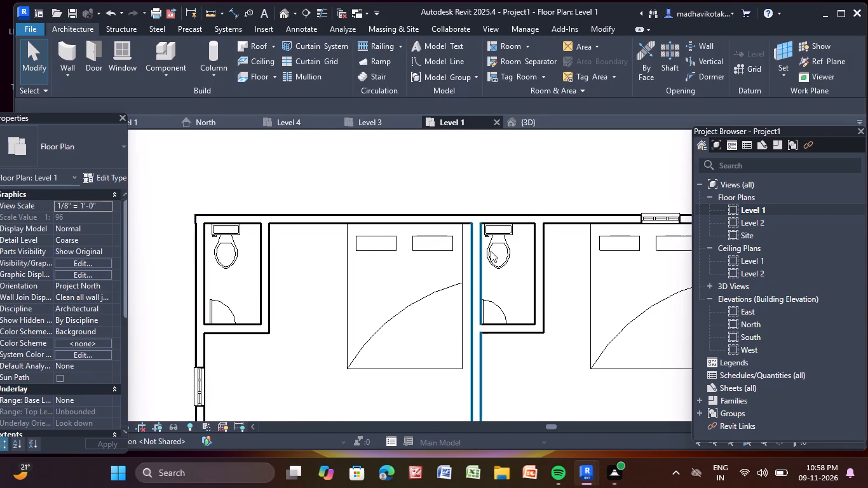
scroll(494, 250, down, 3)
middle_drag(514, 268, 362, 270)
scroll(429, 236, up, 3)
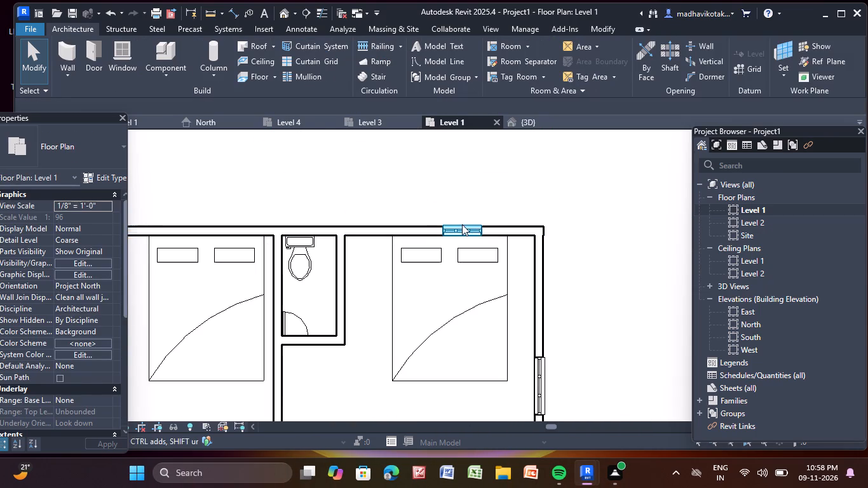
click(462, 224)
key(Delete)
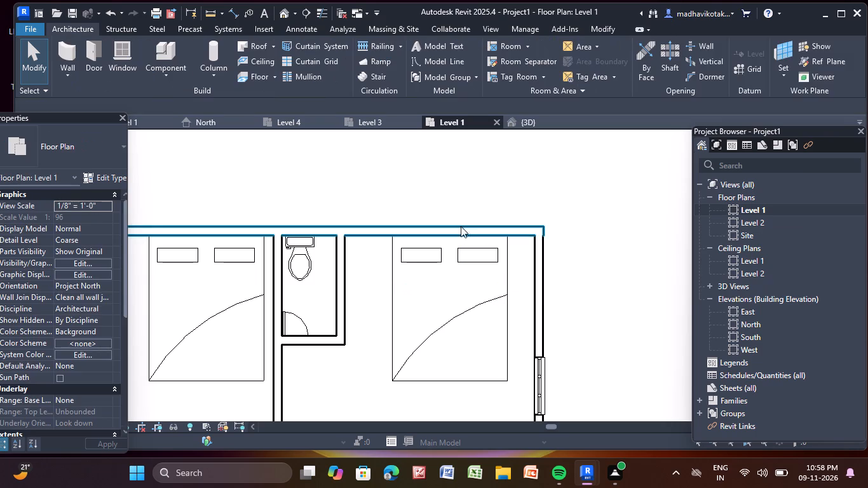
Adjust the north exterior wall's east end so it sits flush with the outer face of the east exterior wall.
scroll(486, 269, up, 6)
scroll(554, 213, up, 4)
click(561, 222)
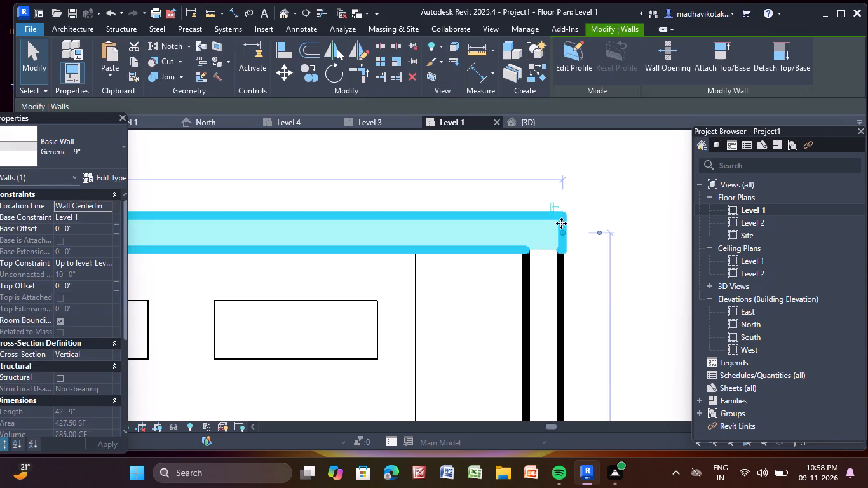
scroll(561, 224, up, 7)
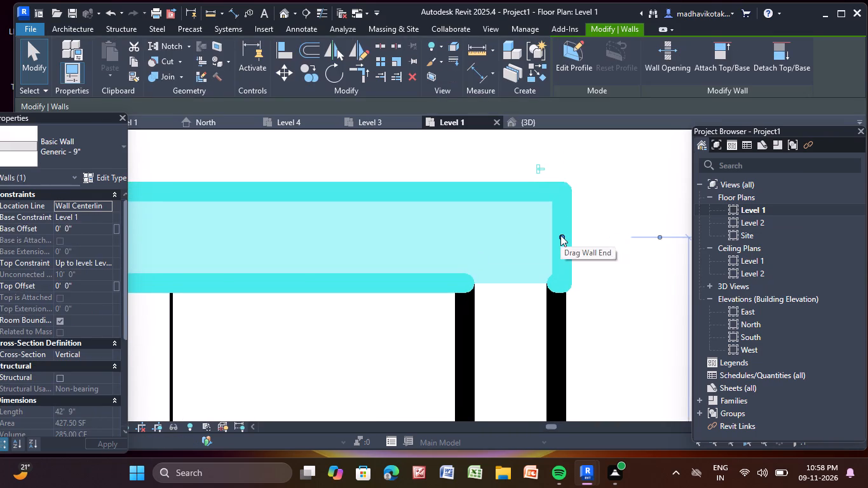
scroll(560, 235, up, 4)
drag(564, 237, 555, 240)
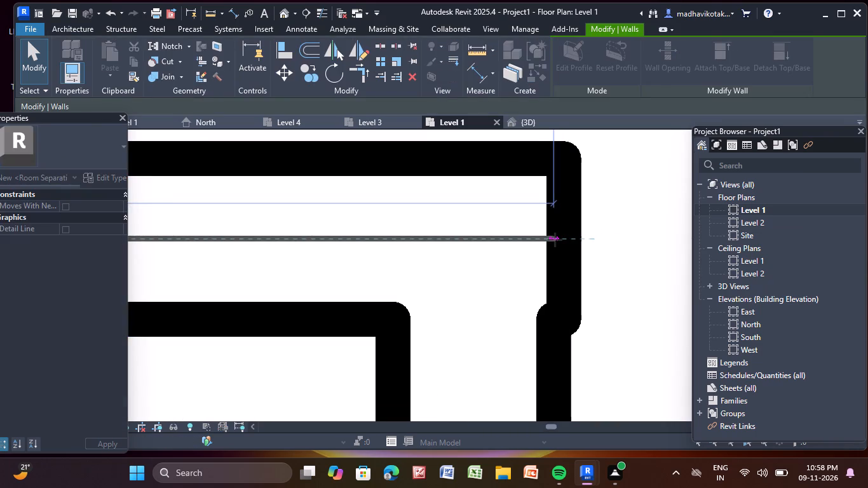
drag(555, 240, 549, 240)
click(595, 207)
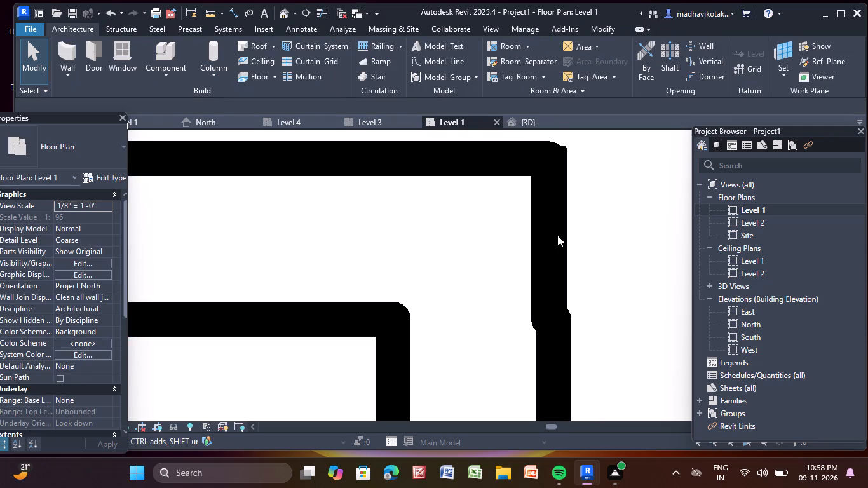
click(557, 234)
scroll(557, 241, up, 1)
click(552, 243)
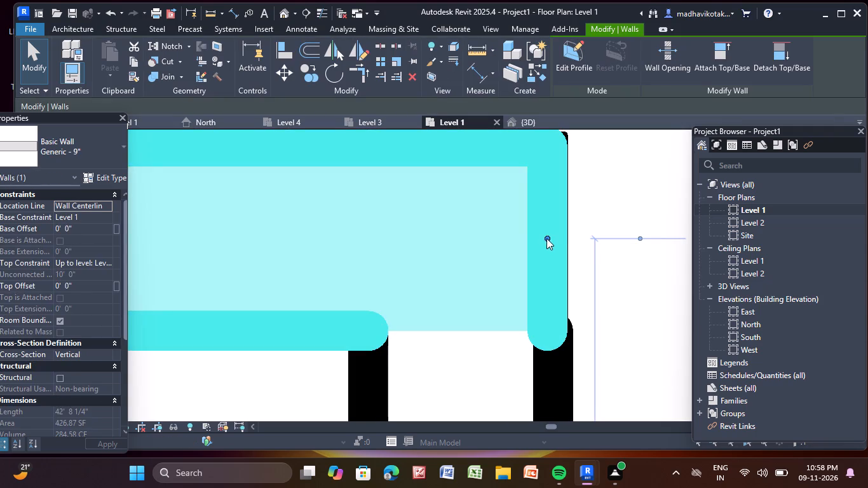
drag(546, 238, 553, 238)
click(591, 217)
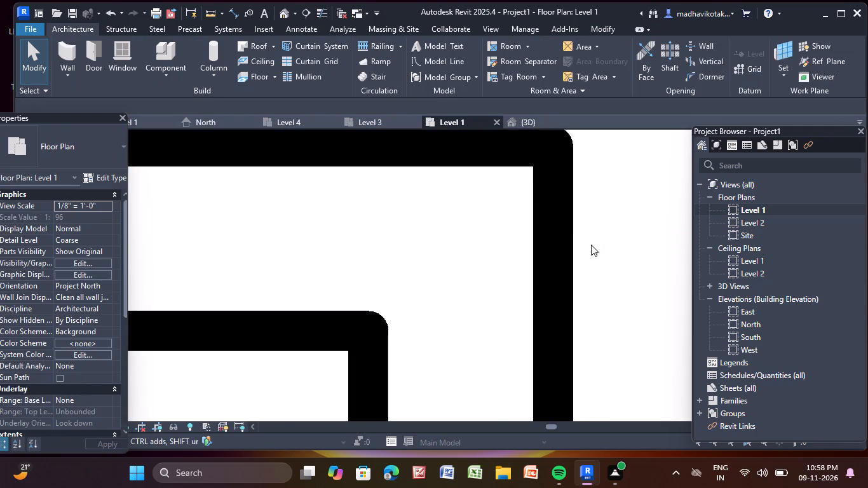
scroll(572, 257, down, 20)
scroll(572, 257, down, 2)
scroll(505, 282, down, 6)
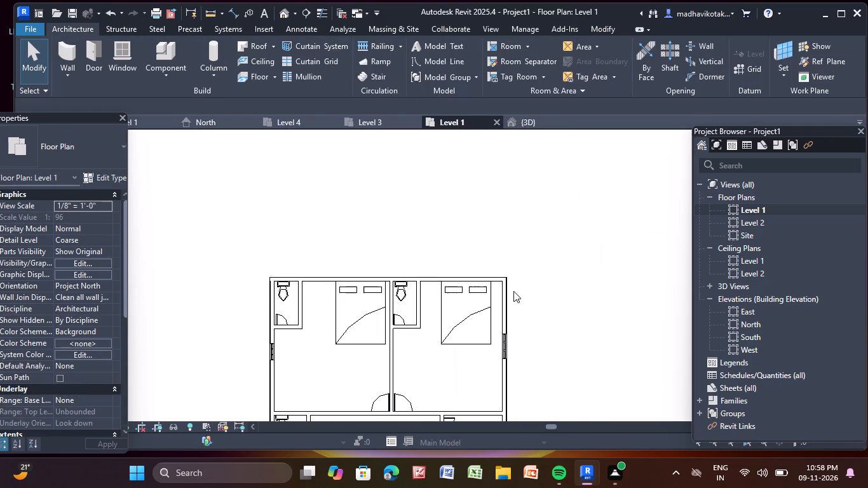
Adjust the north exterior wall's west end so it sits flush with the outer face of the west exterior wall.
middle_drag(518, 290, 585, 262)
scroll(410, 252, up, 13)
scroll(243, 220, up, 1)
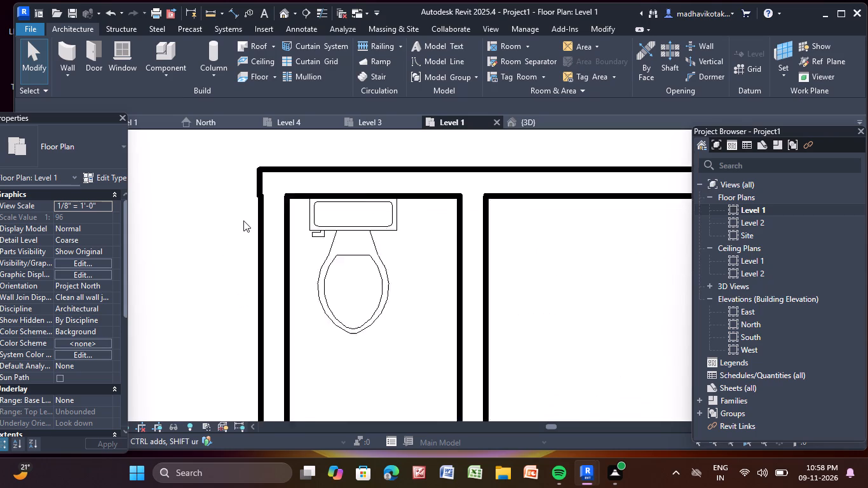
scroll(243, 220, up, 3)
click(266, 176)
middle_drag(275, 185, 308, 303)
scroll(308, 303, up, 4)
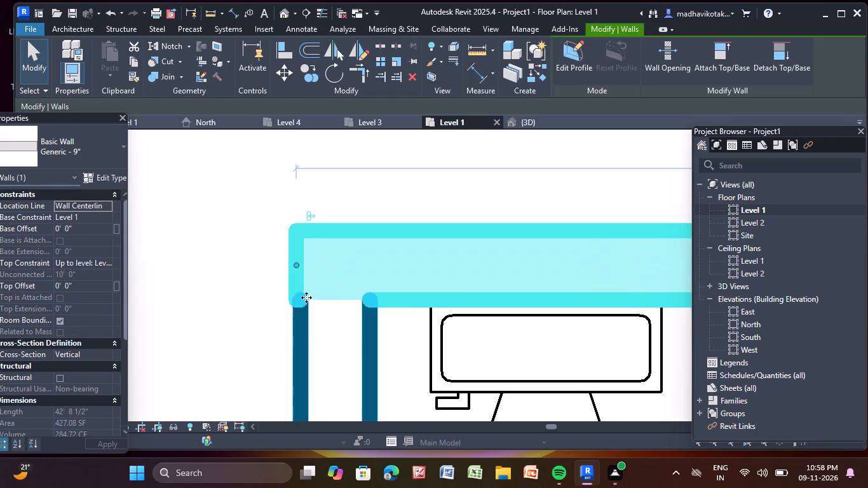
scroll(307, 281, up, 3)
drag(291, 259, 301, 260)
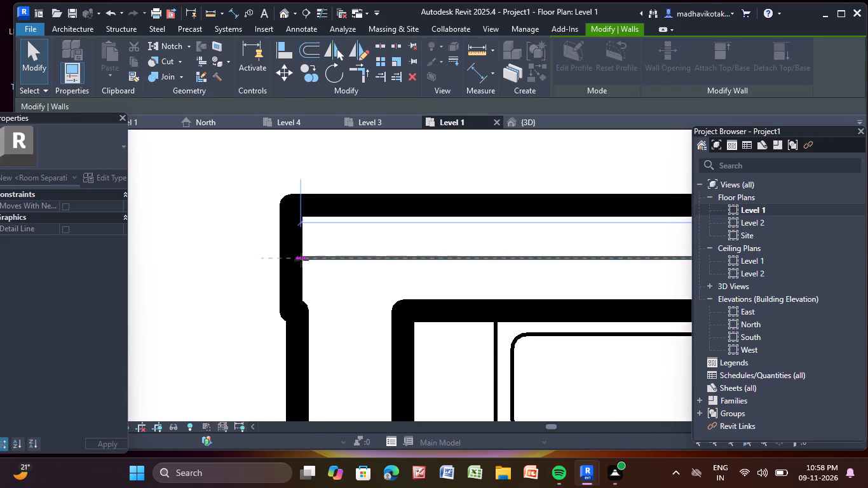
drag(301, 260, 300, 260)
click(258, 241)
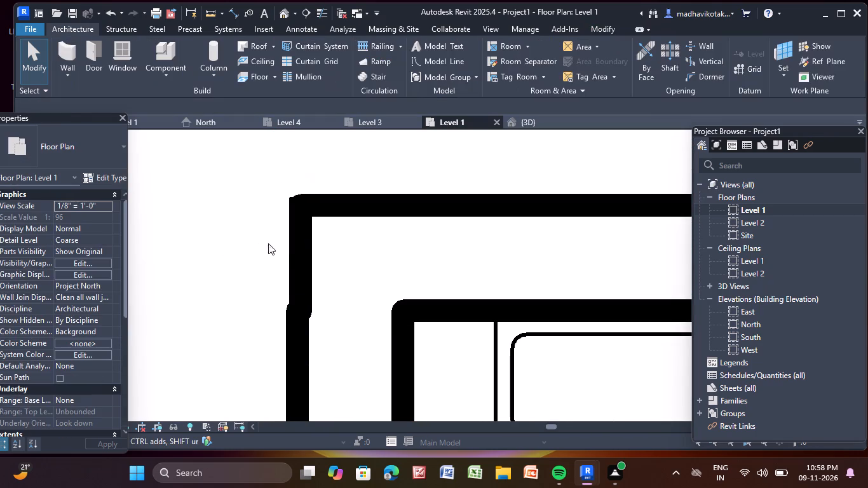
click(304, 258)
scroll(312, 262, up, 4)
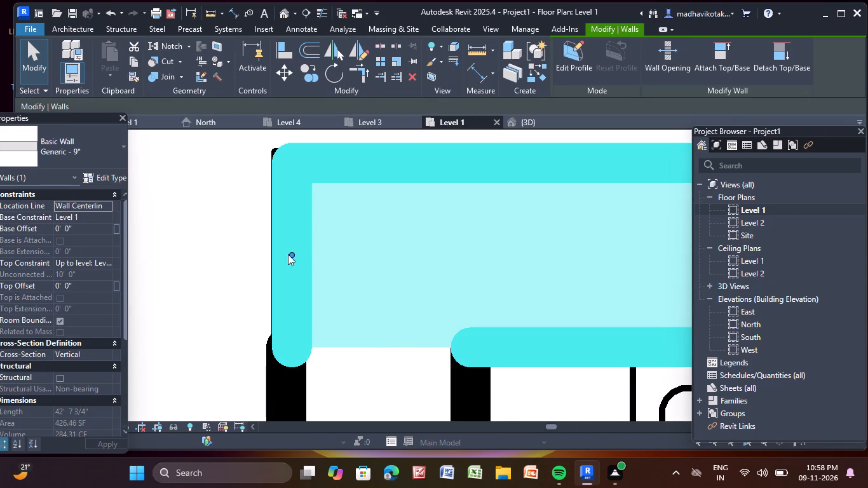
drag(292, 254, 285, 254)
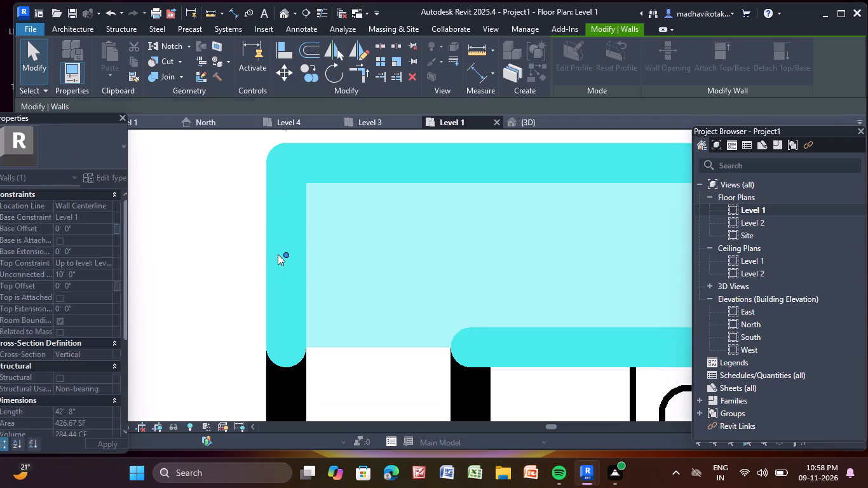
click(238, 245)
Adjust the east exterior wall's south end so it sits flush with the outer face of the south exterior wall.
scroll(279, 266, up, 1)
scroll(281, 269, down, 20)
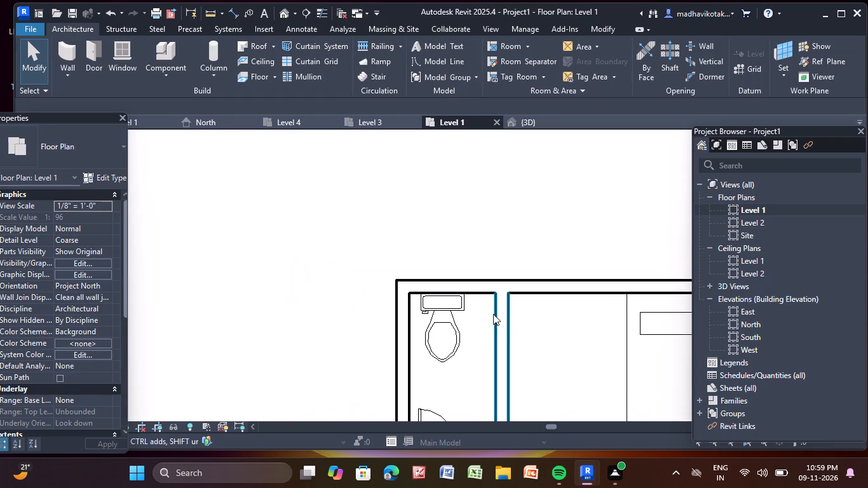
scroll(498, 320, down, 3)
middle_drag(520, 359, 491, 104)
middle_drag(438, 316, 395, 114)
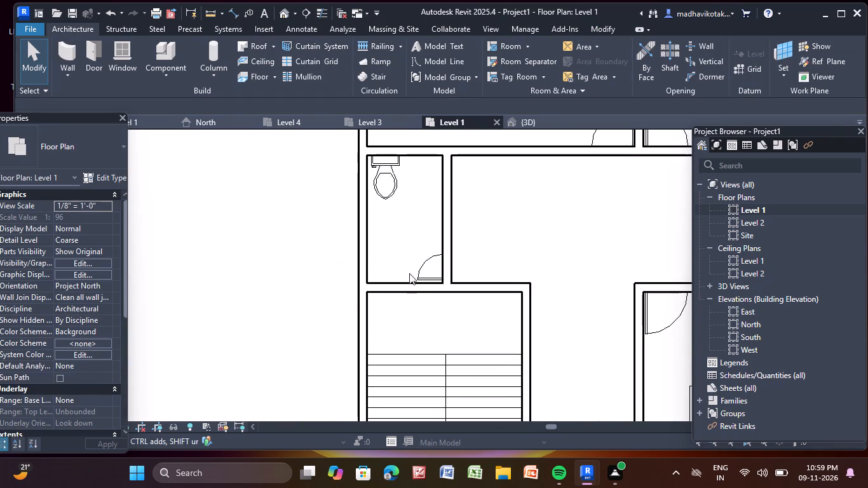
middle_drag(409, 279, 397, 124)
middle_drag(392, 270, 375, 207)
scroll(436, 299, up, 3)
scroll(492, 316, down, 4)
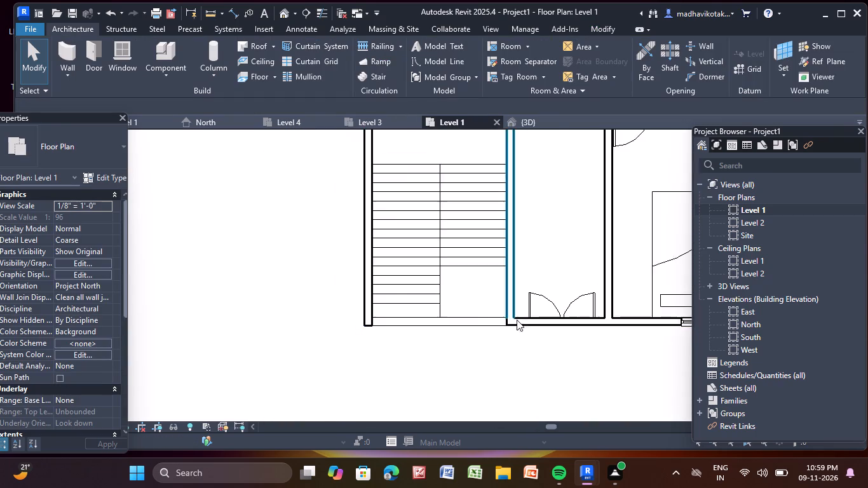
scroll(517, 320, down, 4)
scroll(567, 302, down, 1)
middle_drag(567, 302, 403, 301)
scroll(541, 301, up, 6)
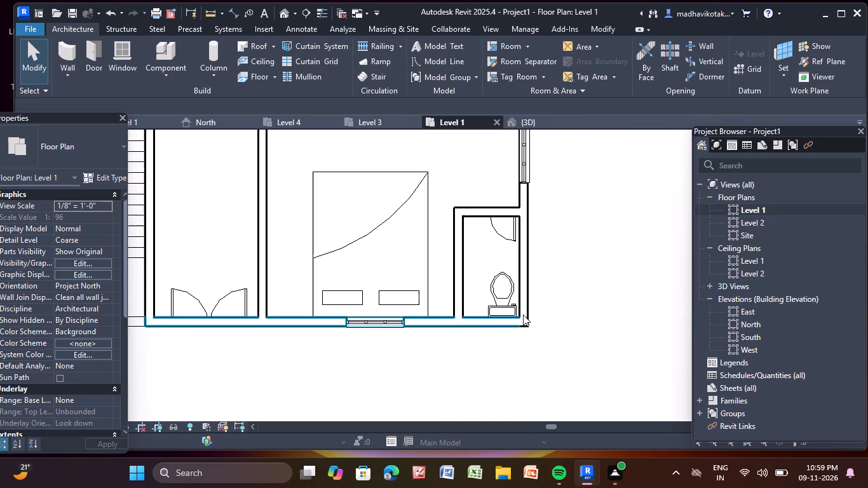
scroll(529, 320, up, 15)
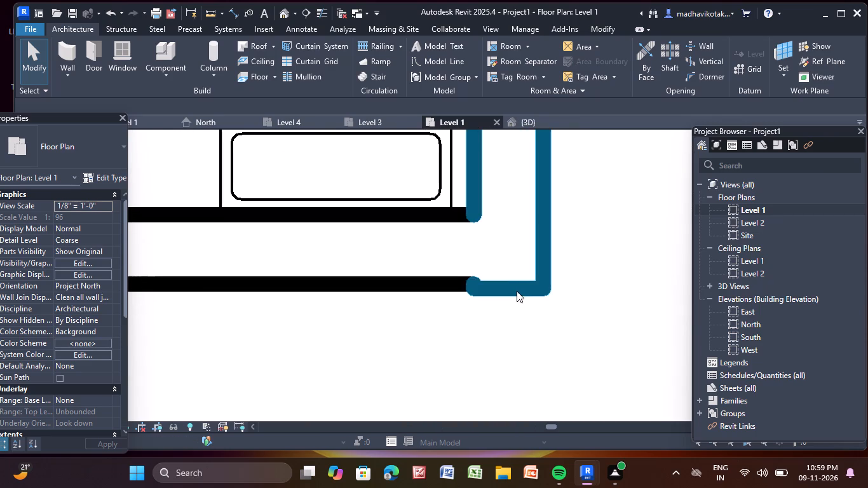
click(517, 291)
middle_drag(519, 299, 516, 323)
scroll(519, 324, up, 2)
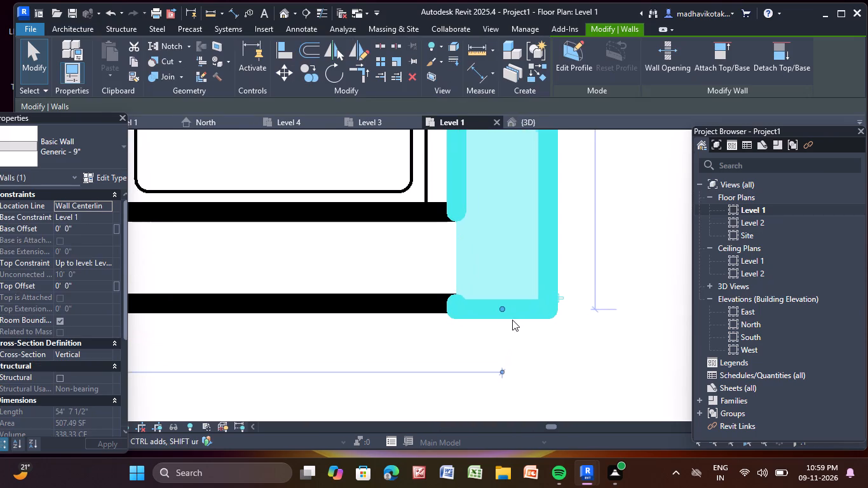
scroll(512, 320, up, 4)
middle_drag(508, 311, 490, 349)
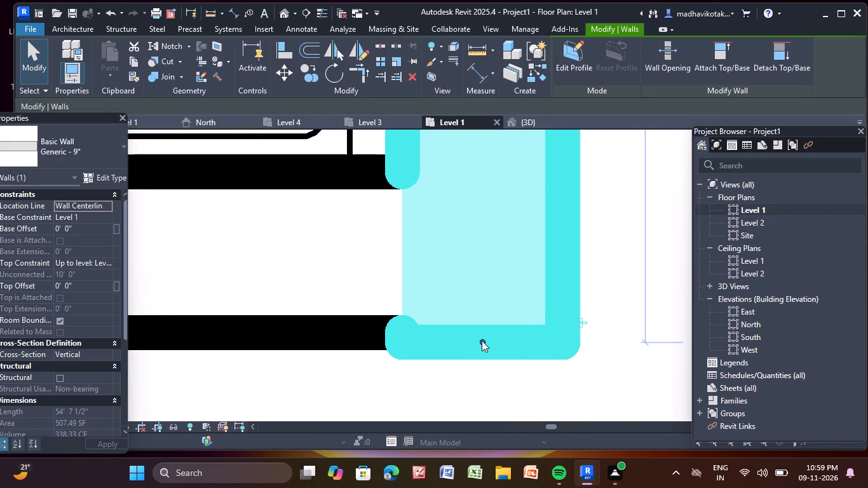
drag(482, 341, 482, 332)
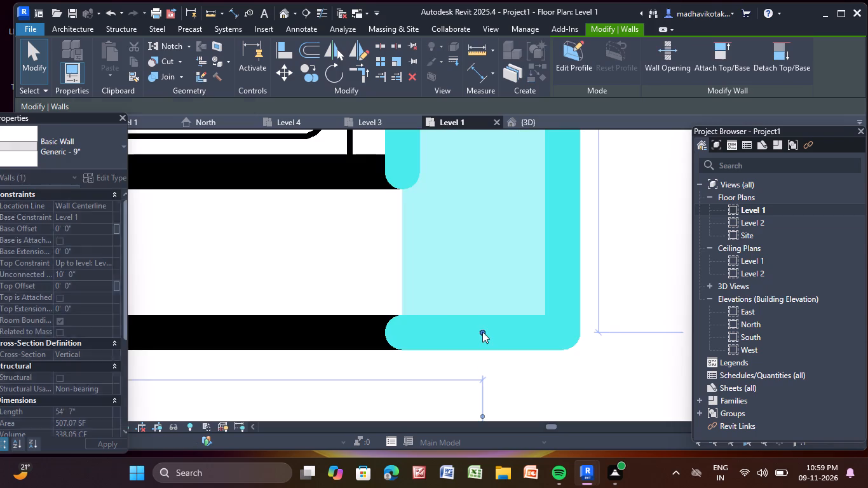
click(515, 371)
Examine the exterior walls and windows across the whole Level 1 plan.
scroll(360, 374, down, 12)
scroll(352, 312, down, 12)
scroll(370, 255, down, 3)
middle_drag(374, 257, 435, 393)
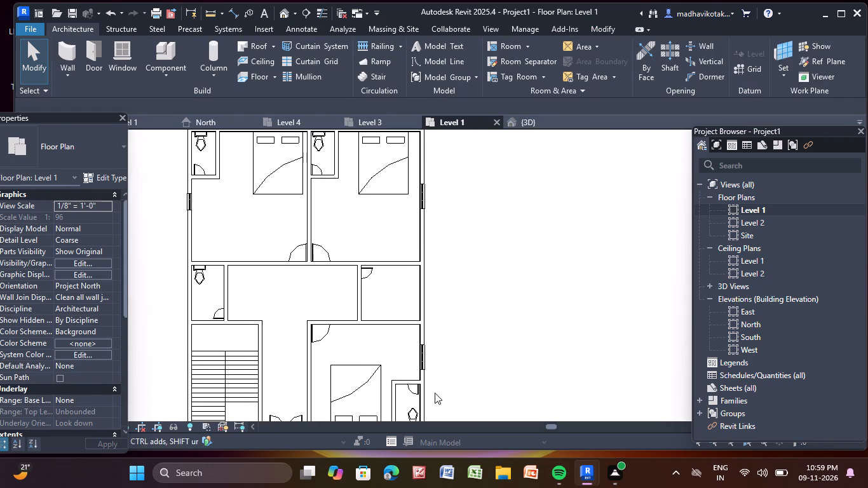
middle_drag(397, 266, 472, 281)
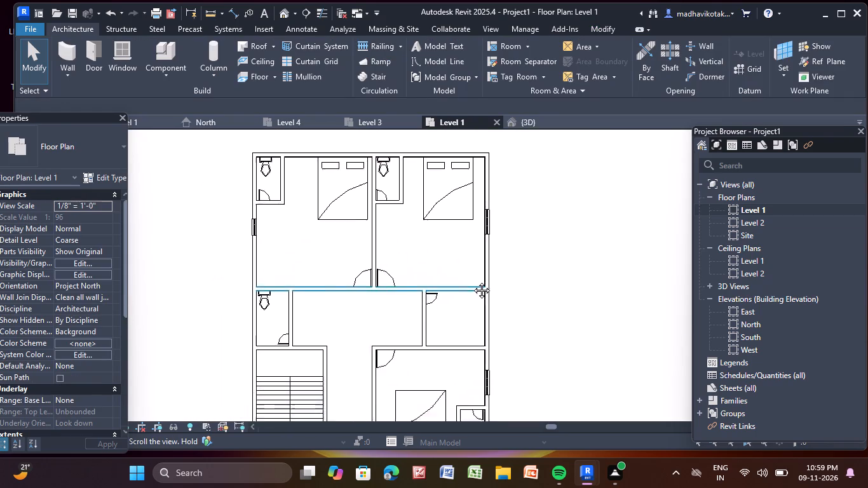
middle_drag(472, 281, 494, 250)
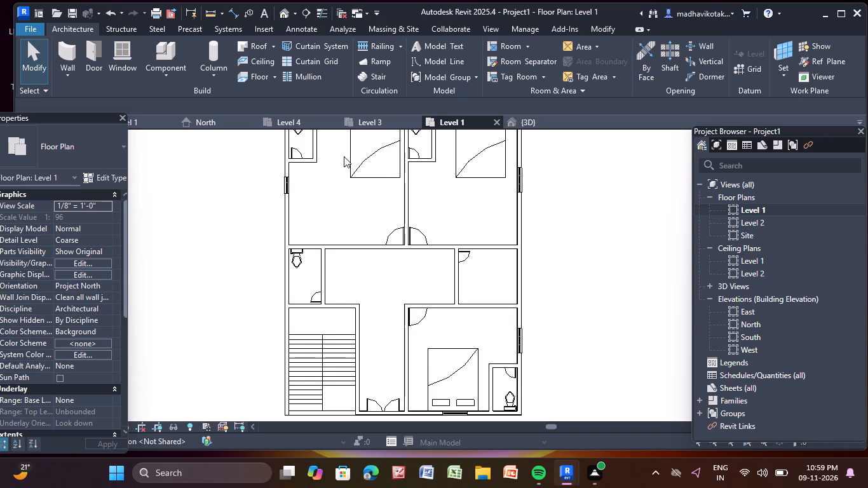
scroll(340, 158, down, 1)
scroll(301, 344, up, 3)
middle_drag(278, 231, 268, 294)
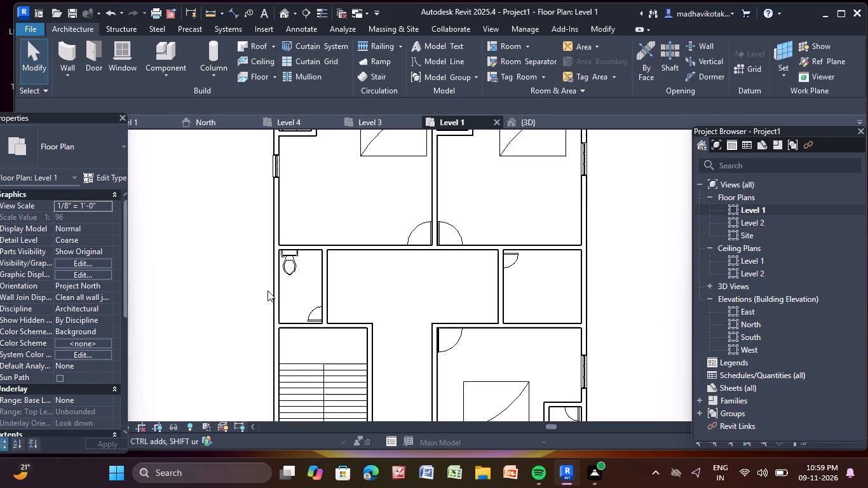
middle_drag(524, 209, 487, 355)
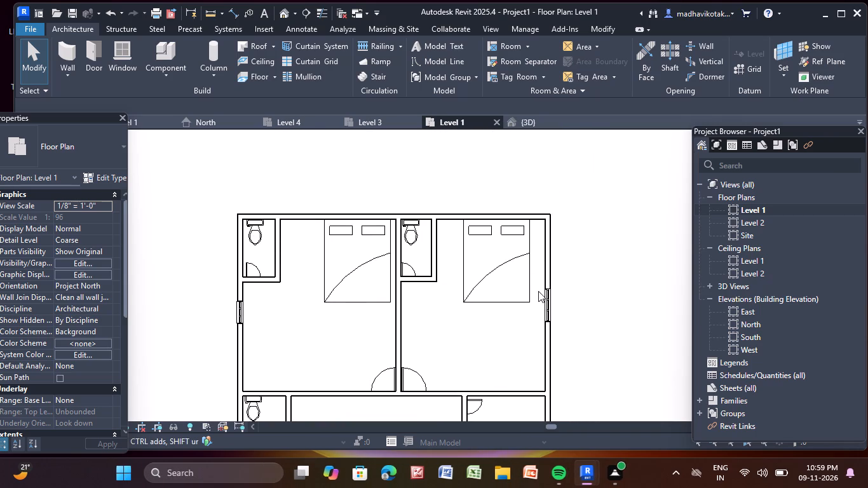
Place 1360x1210mm windows in the north exterior wall, about 8'-0" and 5'-6" east of the northeast and northwest bedrooms' bathroom walls respectively.
scroll(545, 304, up, 1)
click(545, 304)
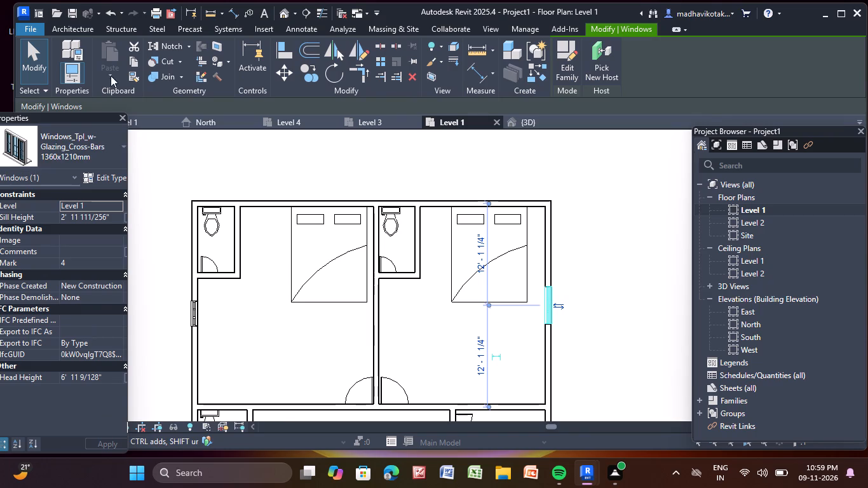
click(78, 25)
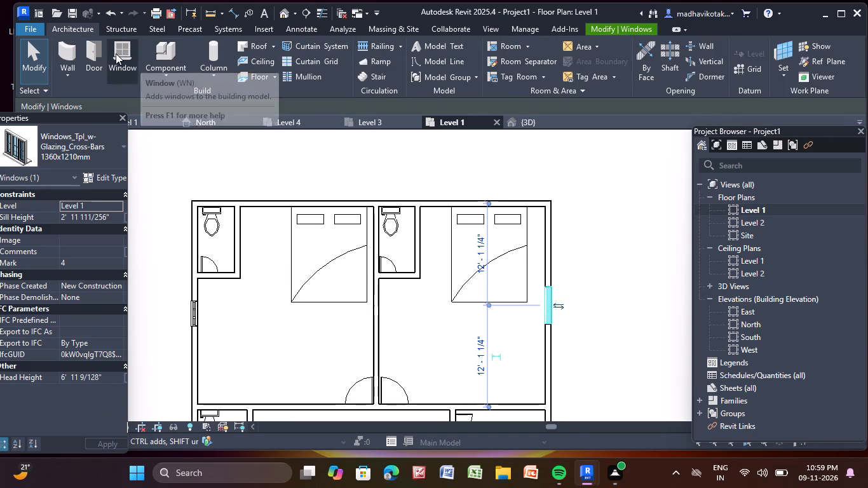
click(117, 52)
click(99, 139)
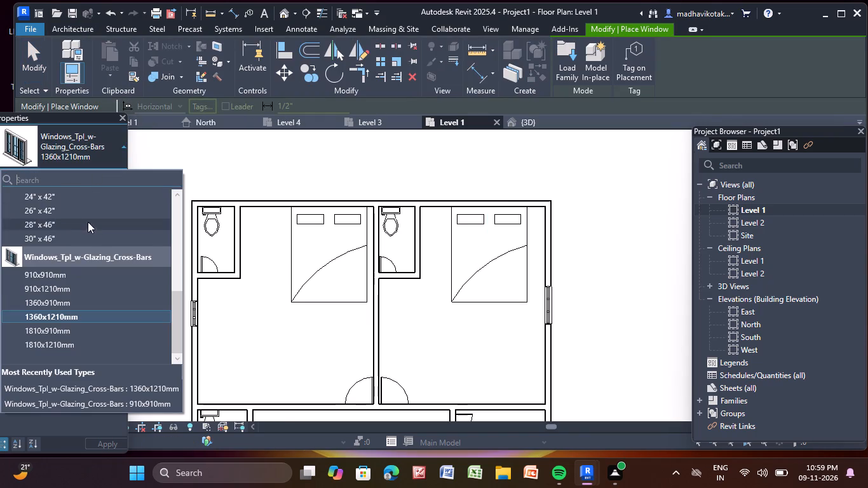
click(90, 317)
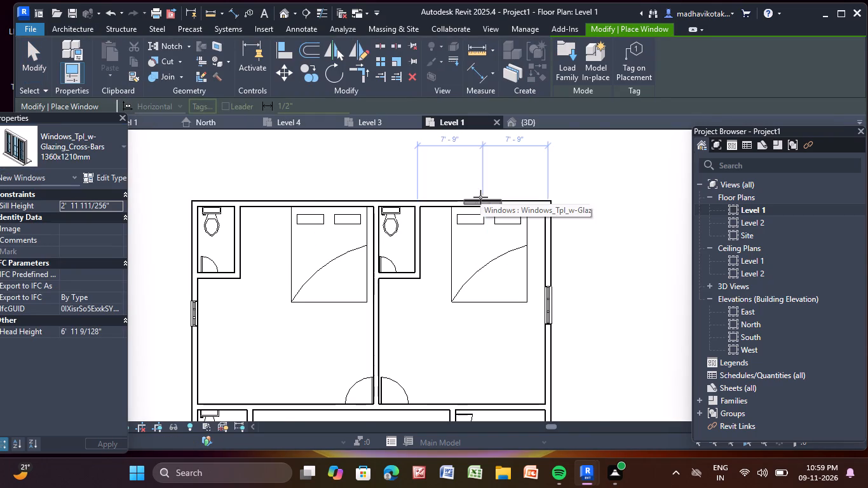
scroll(480, 197, up, 4)
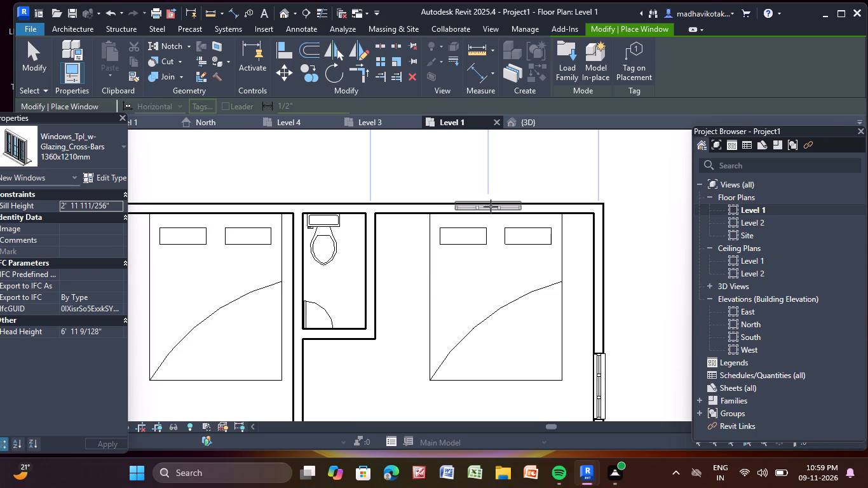
click(491, 207)
middle_drag(337, 190, 434, 201)
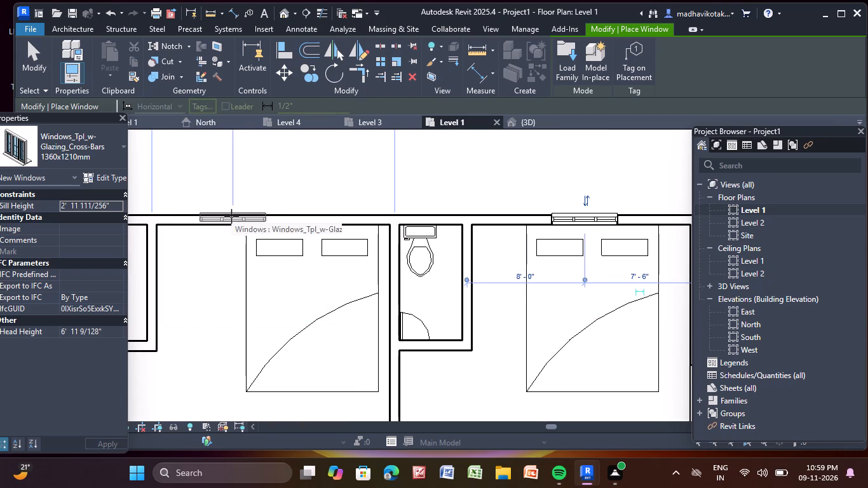
click(231, 216)
scroll(231, 216, down, 1)
middle_drag(231, 216, 355, 120)
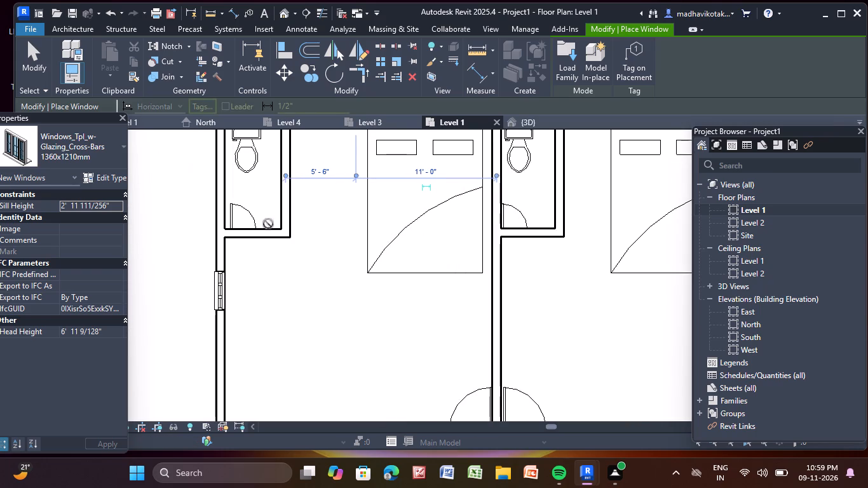
key(Escape)
key(Escape)
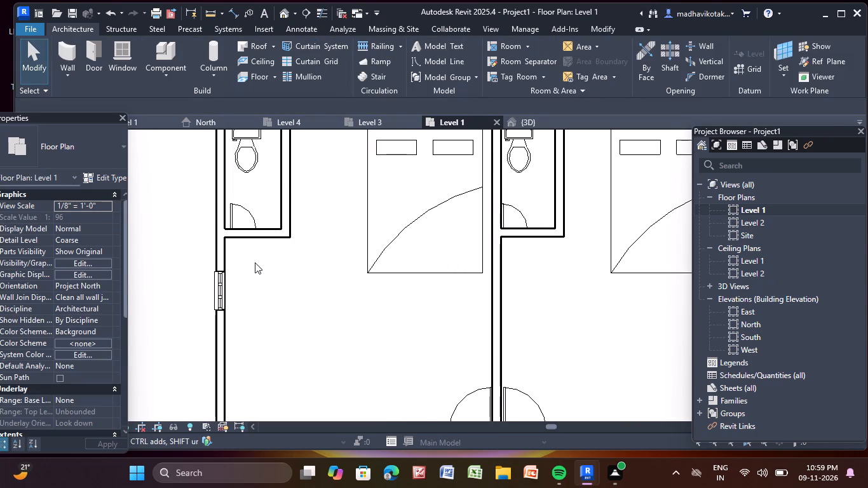
Delete the window in the northwest bedroom's west exterior wall.
click(219, 283)
key(Delete)
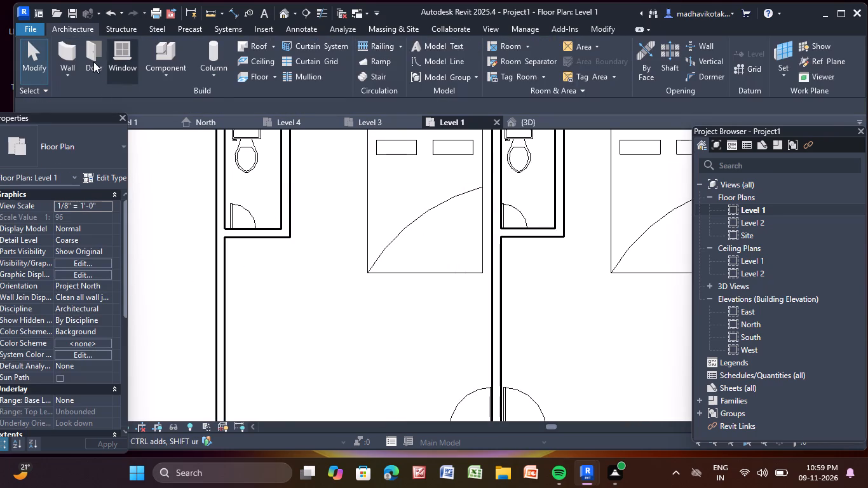
Place a 1360x1210mm Windows_Tpl_w-Glazing_Cross-Bars window in the northwest bedroom's west exterior wall, south of its bathroom, and finish placing windows.
click(117, 51)
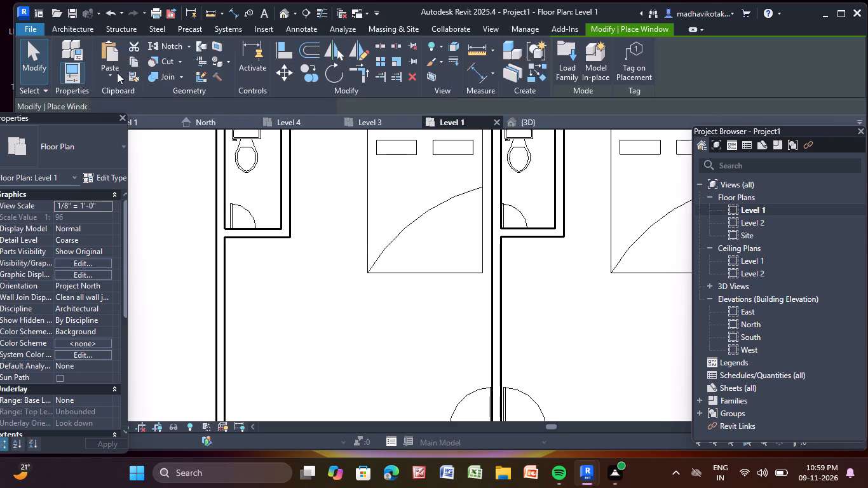
click(95, 154)
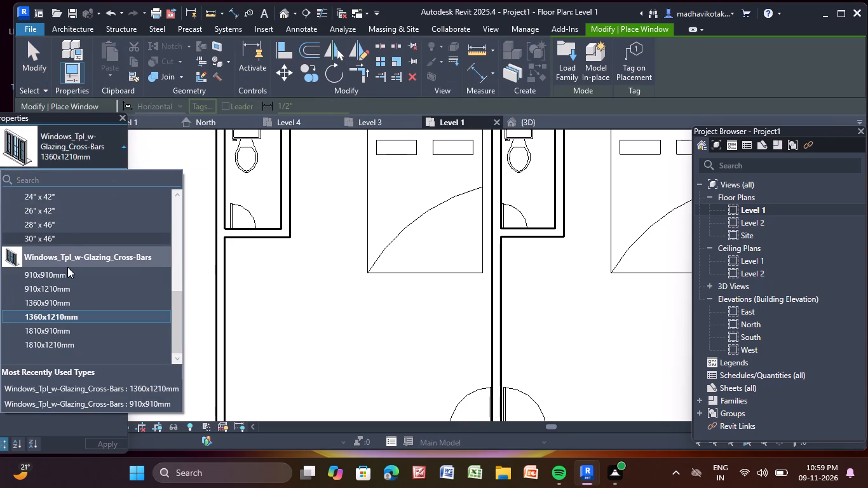
click(70, 316)
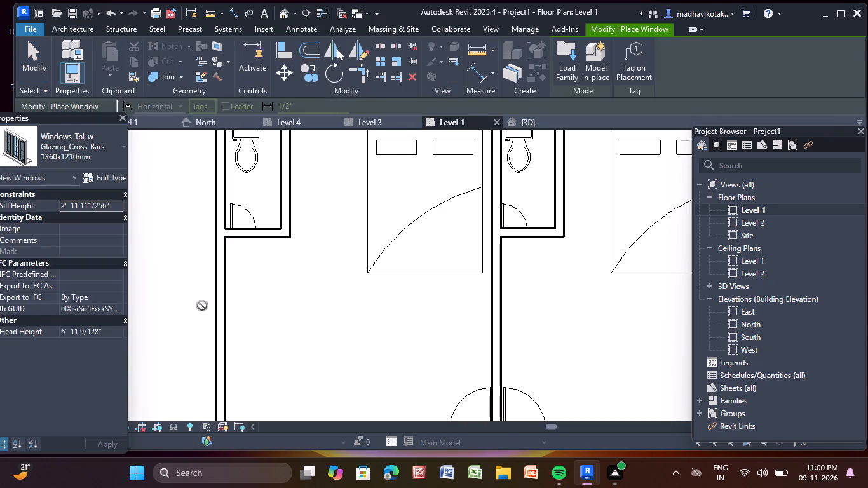
scroll(217, 320, down, 3)
middle_drag(218, 319, 226, 285)
scroll(226, 285, up, 4)
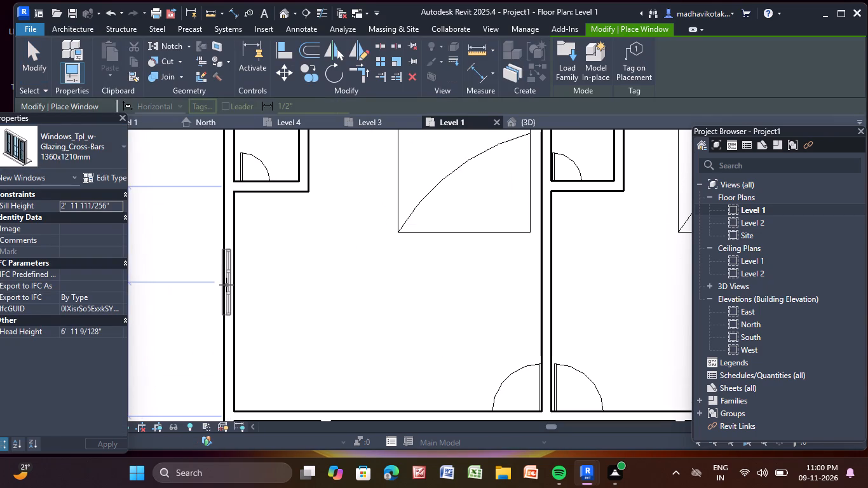
click(226, 285)
key(Escape)
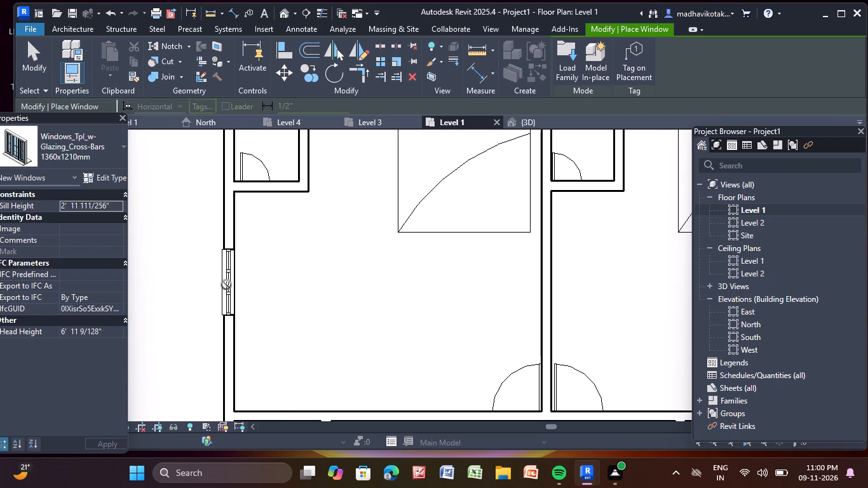
key(Escape)
Place a 24" x 42" Window-Double-Hung in the west exterior wall of the bathroom north of the stairs, about 4'-6" from its south wall.
scroll(220, 250, down, 7)
scroll(308, 273, down, 2)
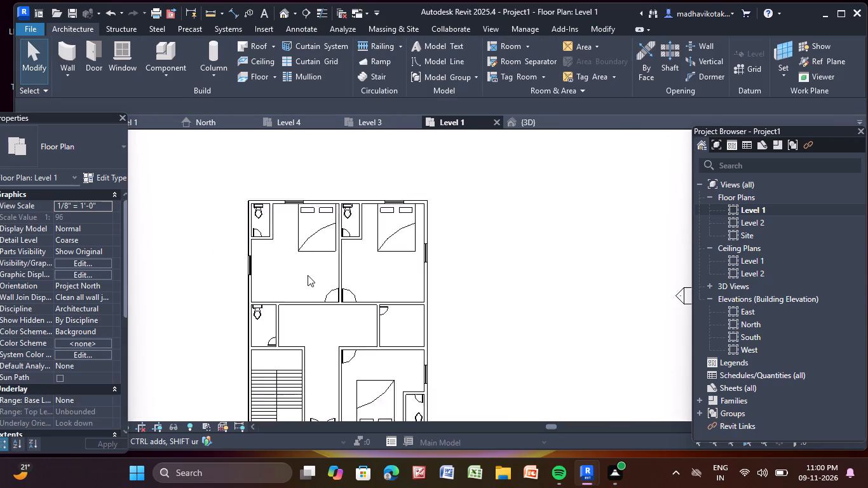
scroll(308, 275, down, 2)
middle_drag(308, 333, 332, 282)
scroll(348, 306, up, 4)
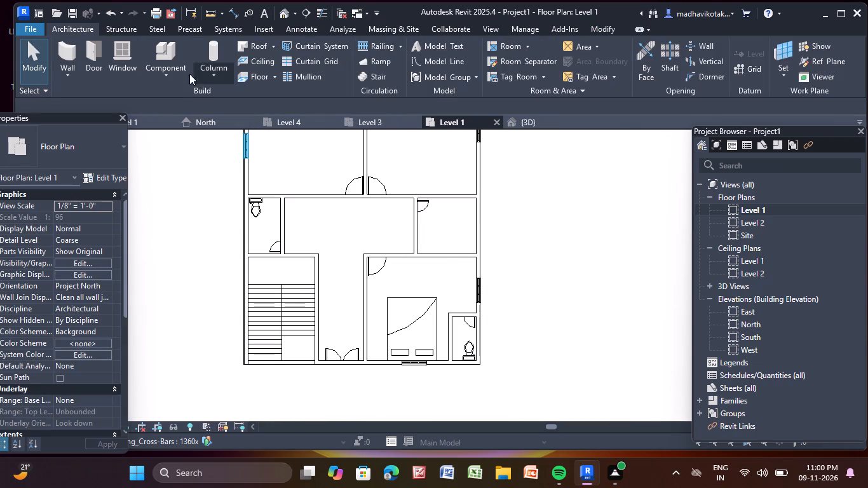
click(266, 27)
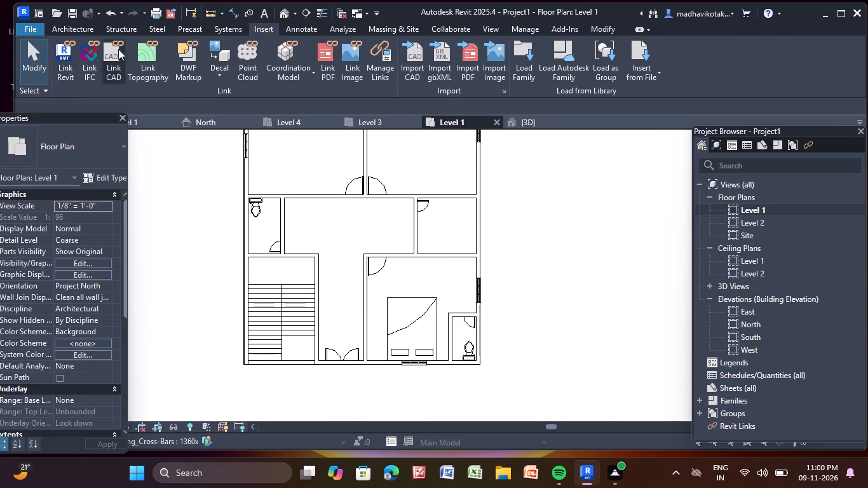
click(76, 29)
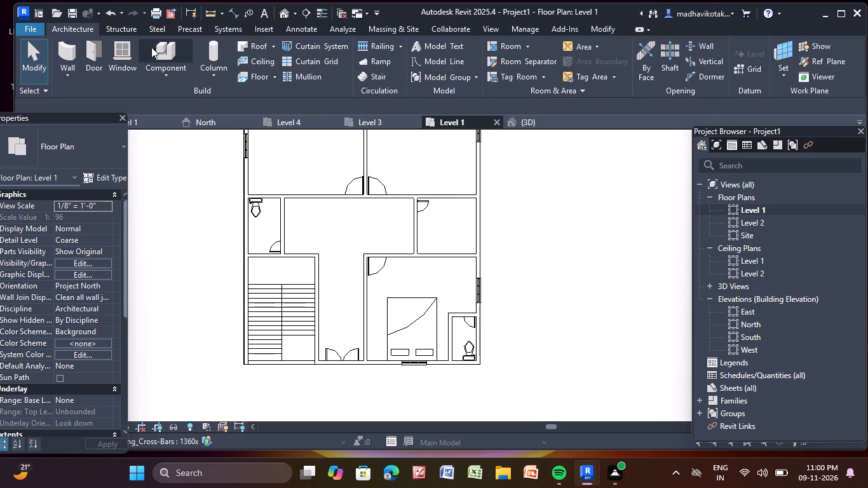
click(128, 51)
click(111, 151)
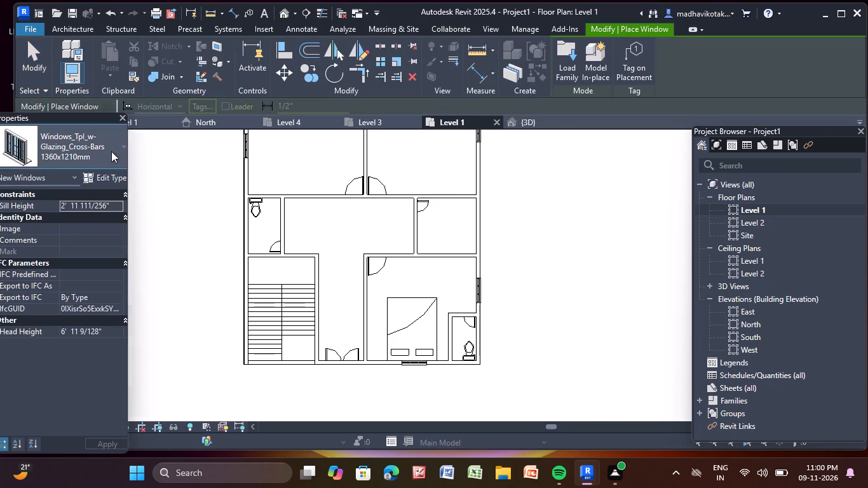
scroll(81, 229, up, 1)
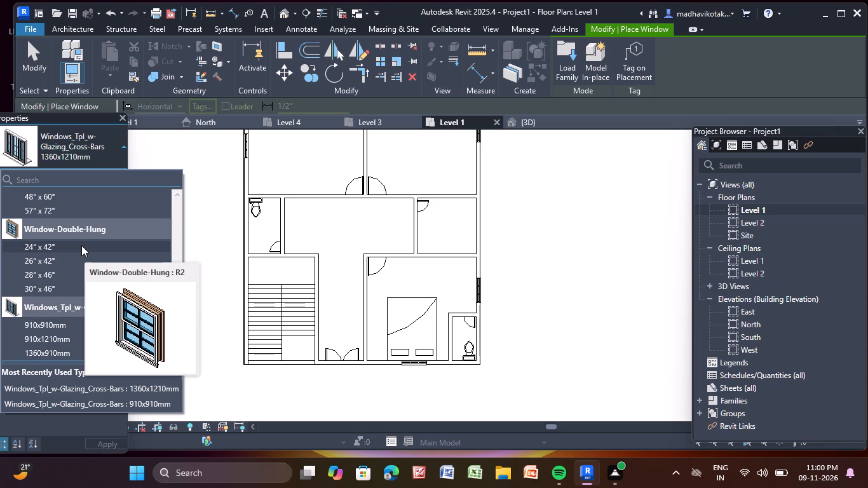
click(81, 245)
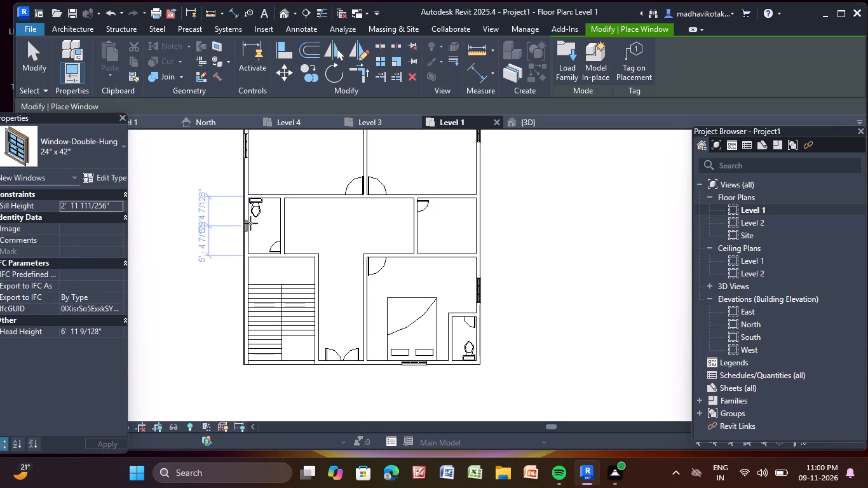
scroll(249, 223, up, 17)
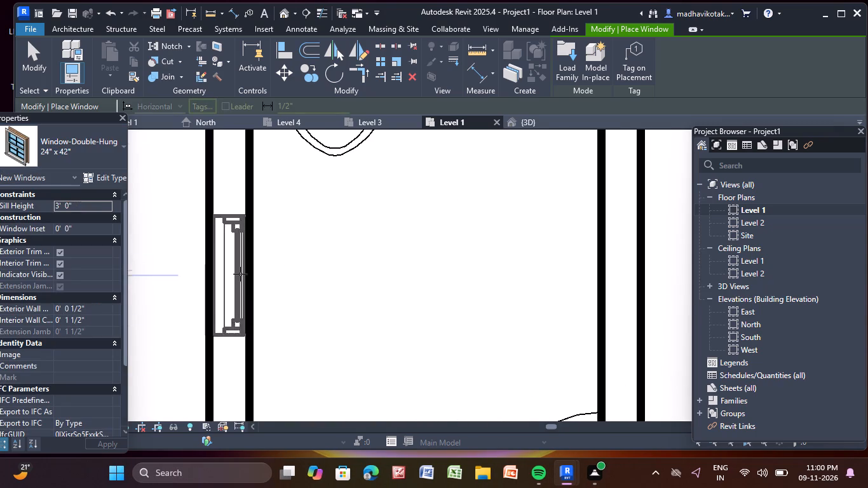
scroll(240, 275, down, 4)
middle_drag(240, 275, 270, 128)
middle_drag(259, 190, 256, 281)
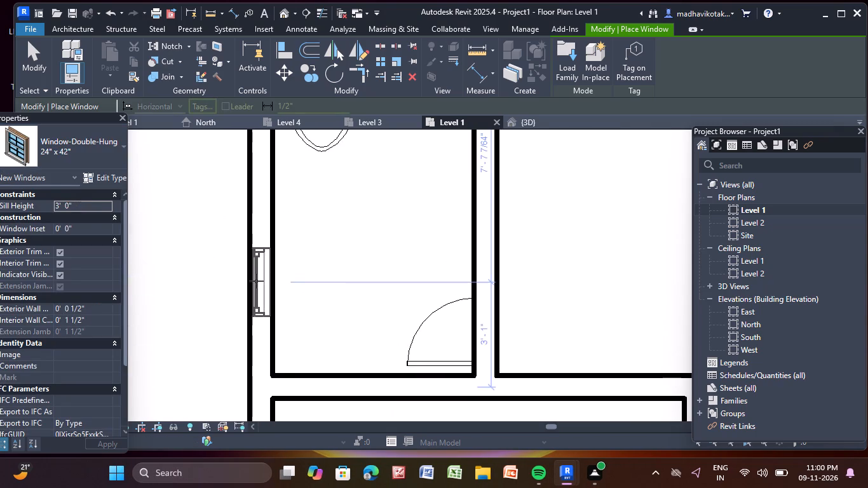
scroll(257, 275, down, 4)
click(259, 248)
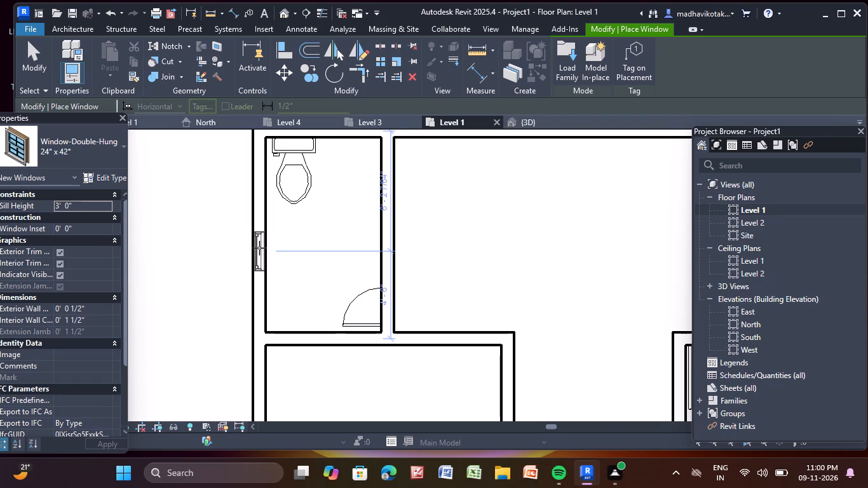
Place a 24" x 42" double-hung window in the north wall of the northwest bedroom's bathroom, about 2'-0" from the west exterior wall.
scroll(346, 234, down, 4)
middle_drag(337, 265, 308, 409)
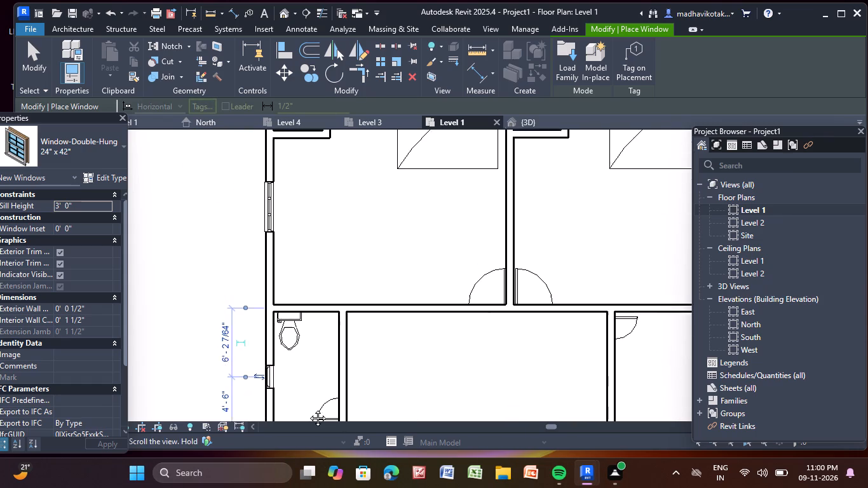
middle_drag(308, 409, 309, 406)
middle_drag(407, 204, 417, 380)
scroll(297, 211, up, 3)
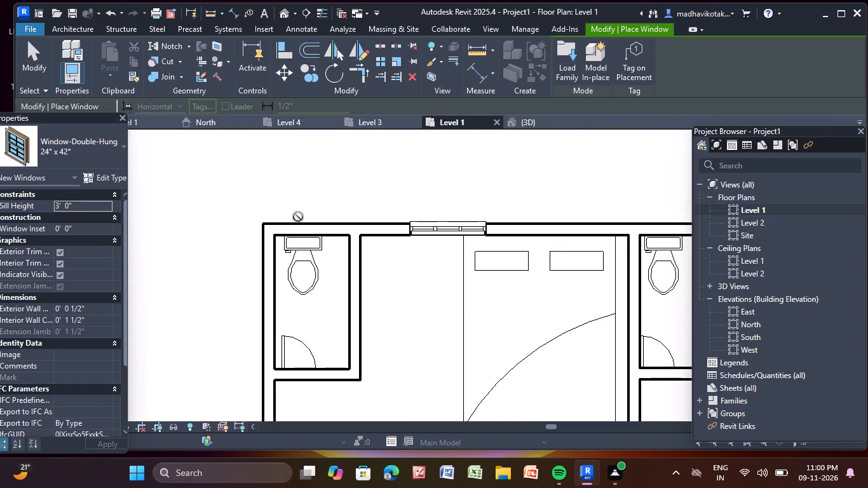
scroll(302, 230, up, 3)
click(303, 227)
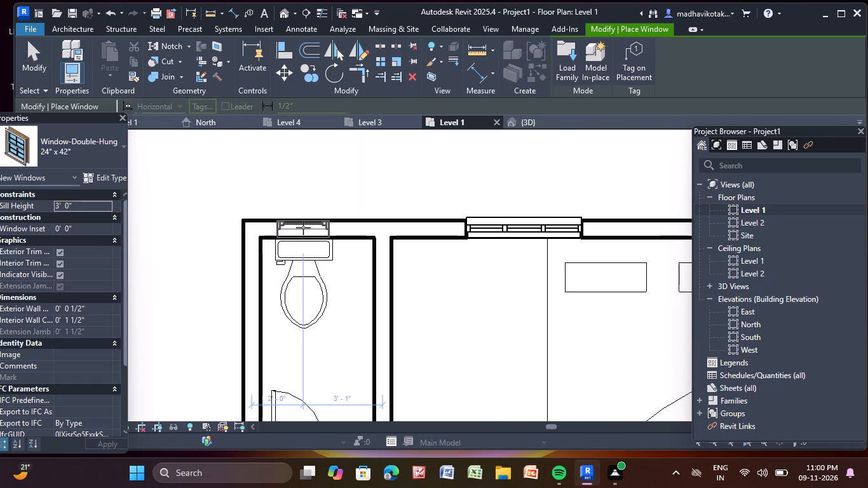
Place a 24" x 42" double-hung window in the north wall of the northeast bedroom's bathroom, about 2'-9" from its east wall.
scroll(304, 221, down, 9)
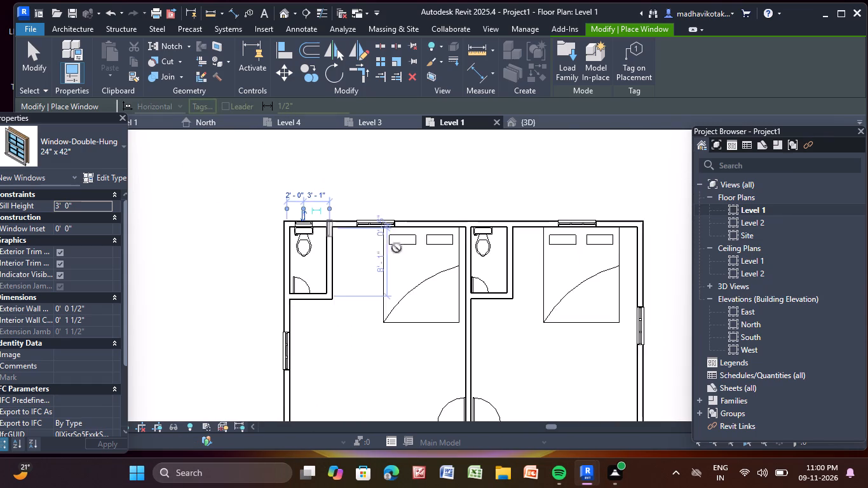
middle_drag(454, 261, 393, 309)
scroll(393, 306, up, 3)
scroll(430, 268, up, 5)
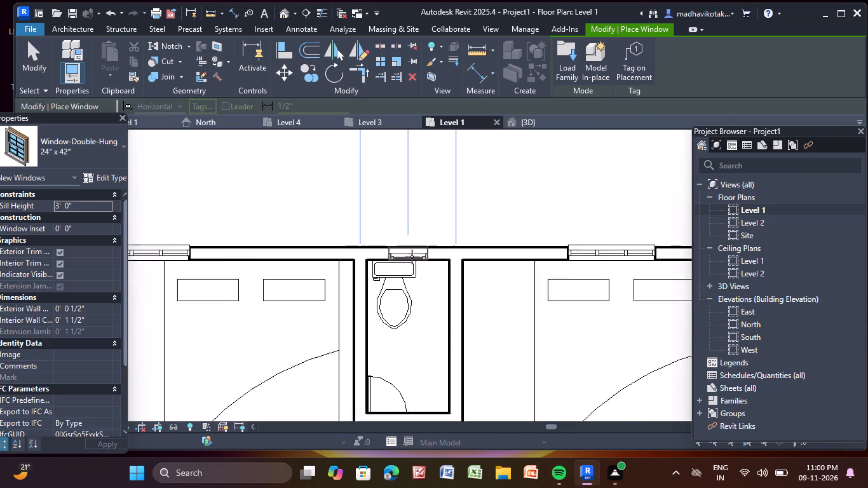
scroll(412, 257, up, 1)
click(399, 249)
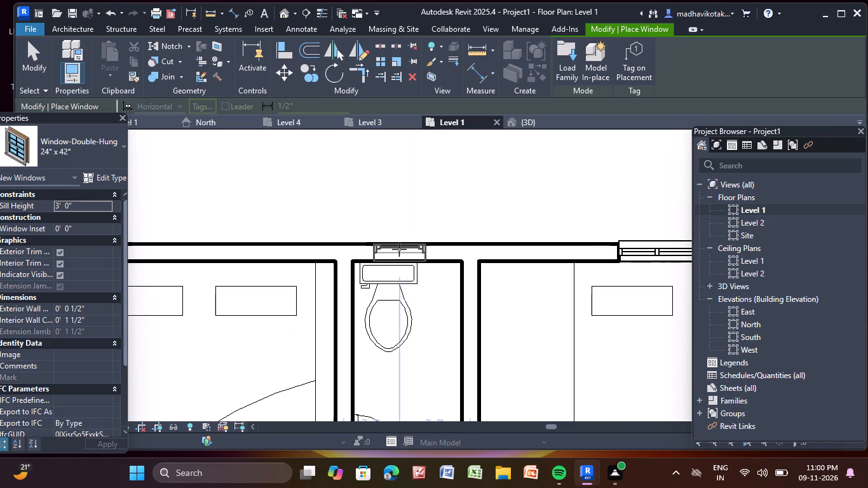
Place a 24" x 42" double-hung window in the southeast bathroom's south wall, about 2'-2" from the east exterior wall, and finish placing windows.
scroll(381, 220, down, 13)
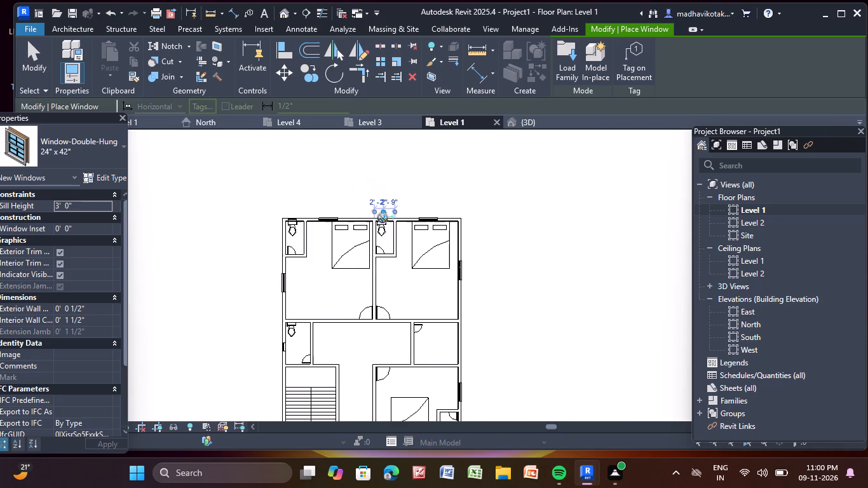
middle_drag(379, 313, 357, 150)
scroll(381, 292, up, 5)
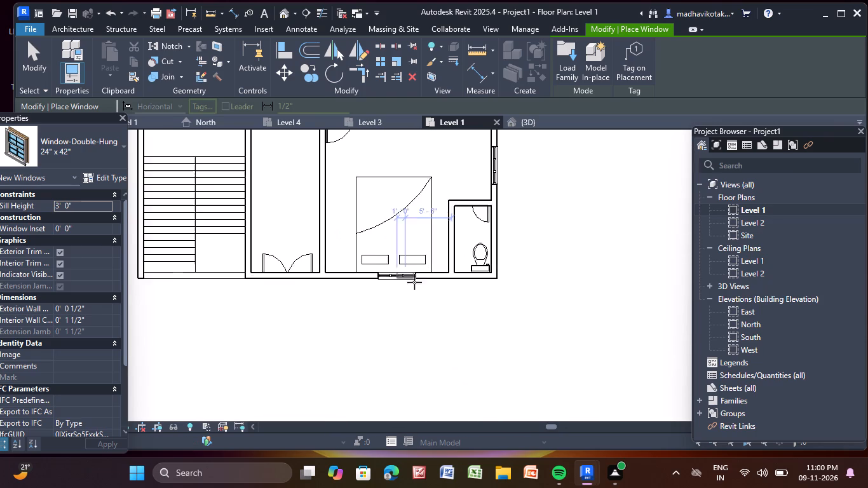
scroll(463, 273, up, 8)
click(486, 283)
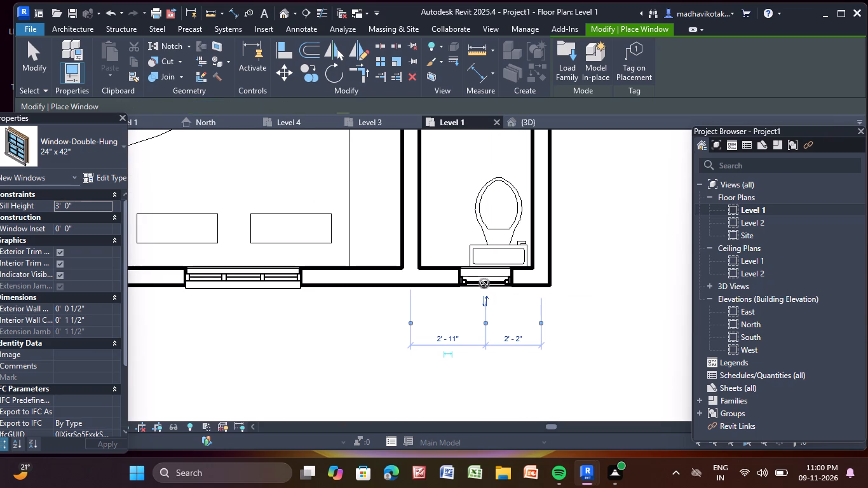
scroll(455, 208, down, 4)
scroll(435, 262, down, 3)
middle_drag(367, 295, 368, 295)
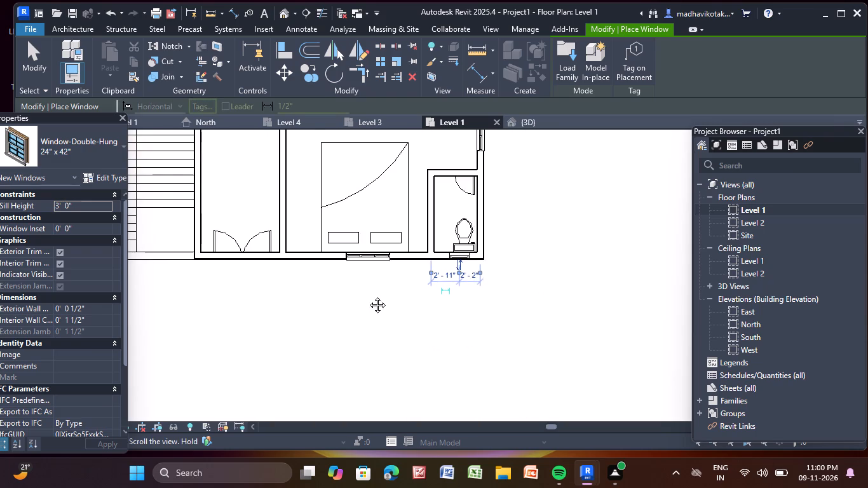
middle_drag(368, 295, 623, 337)
middle_drag(370, 235, 367, 406)
middle_drag(342, 250, 340, 315)
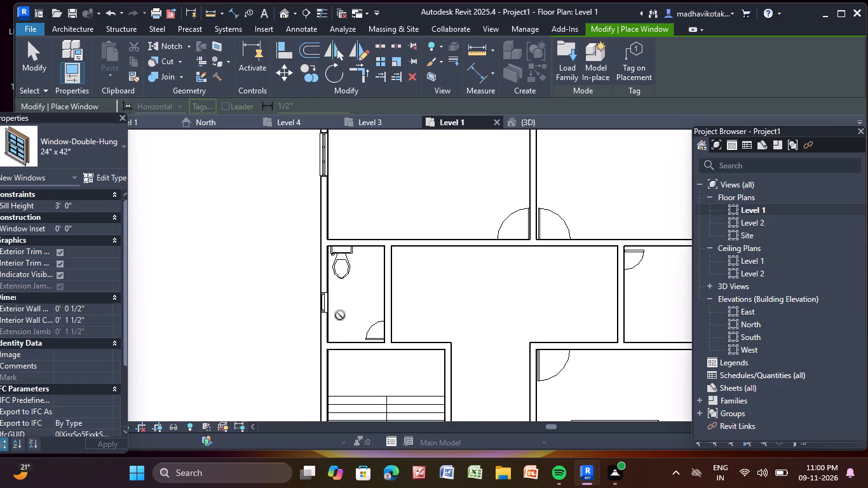
scroll(340, 313, up, 3)
scroll(312, 255, up, 3)
key(Escape)
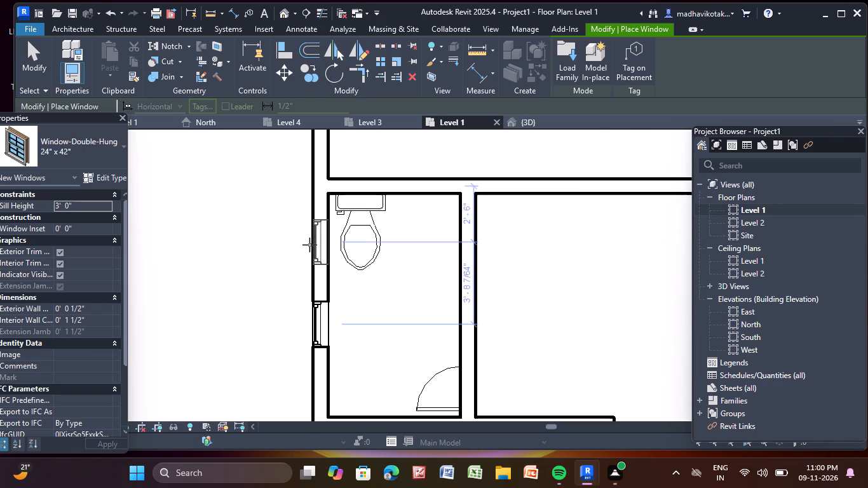
key(Escape)
key(Escape)
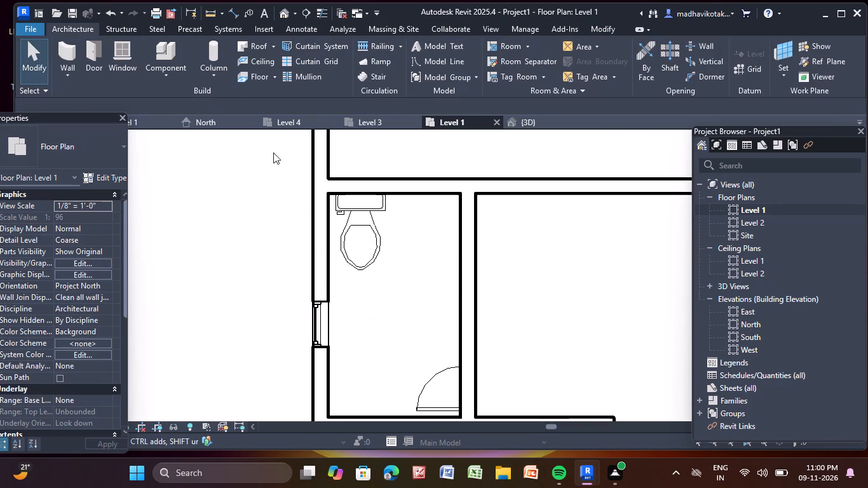
In the 3D view, set the sill height of the southeast bedroom's 1360x1210mm south-wall window to 3'.
click(283, 11)
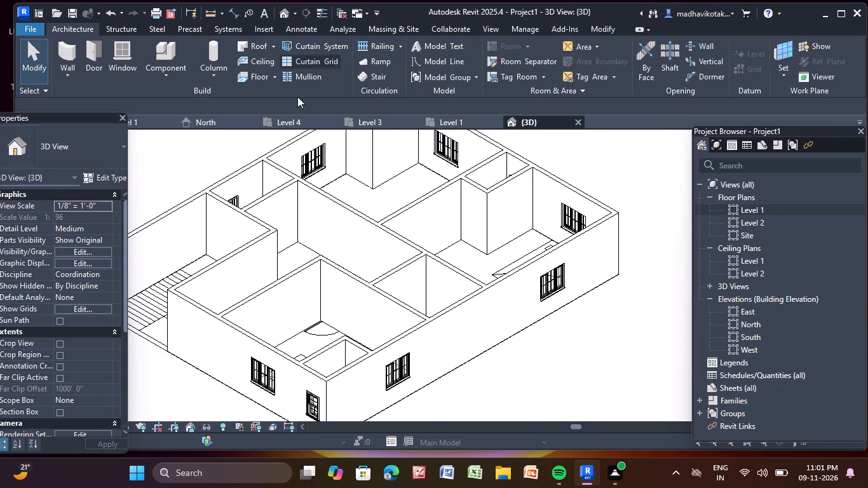
scroll(339, 272, down, 3)
scroll(323, 377, up, 7)
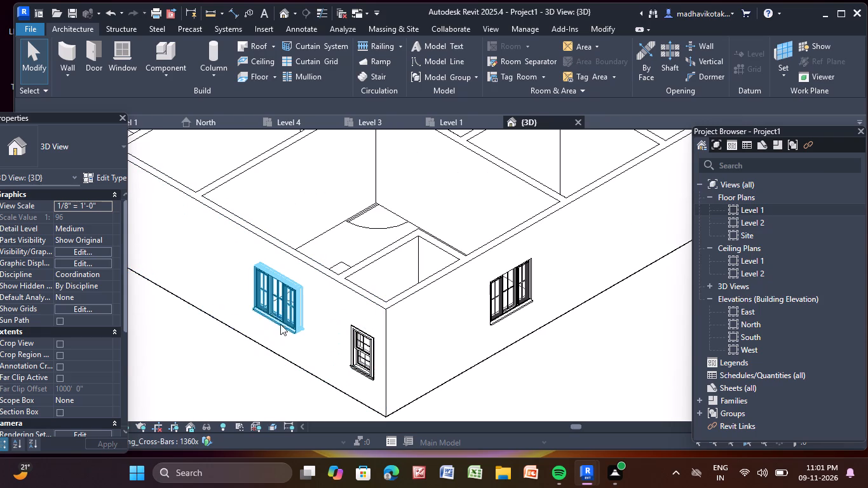
click(263, 306)
click(114, 216)
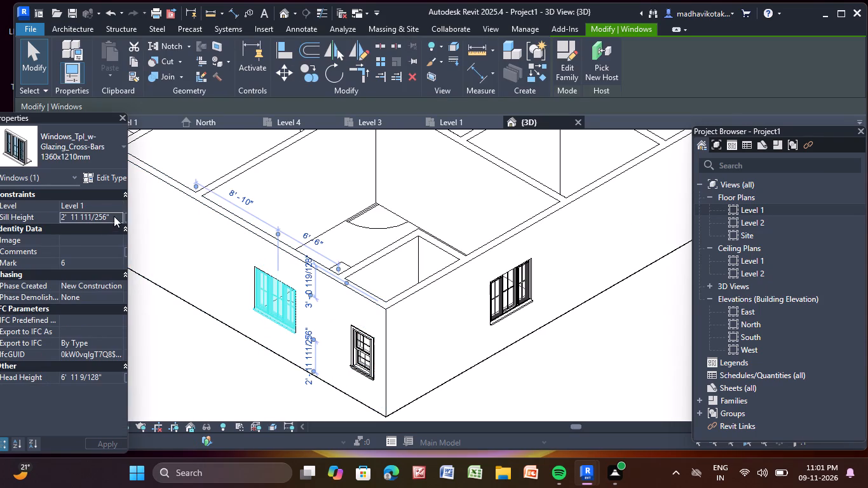
key(BackSpace)
key(BackSpace)
key(BackSpace)
key(BackSpace)
key(BackSpace)
key(BackSpace)
key(BackSpace)
key(BackSpace)
key(BackSpace)
key(BackSpace)
key(BackSpace)
key(BackSpace)
key(BackSpace)
key(BackSpace)
key(BackSpace)
key(BackSpace)
key(BackSpace)
key(BackSpace)
key(BackSpace)
key(BackSpace)
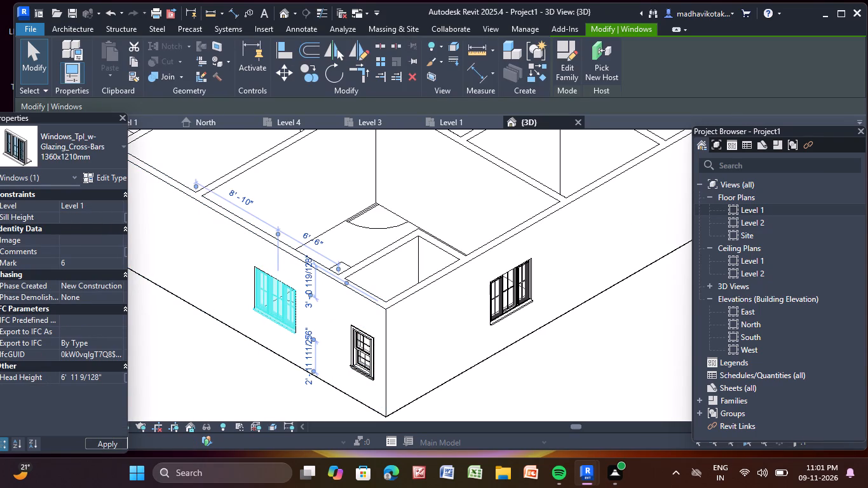
text(3')
key(Return)
click(177, 342)
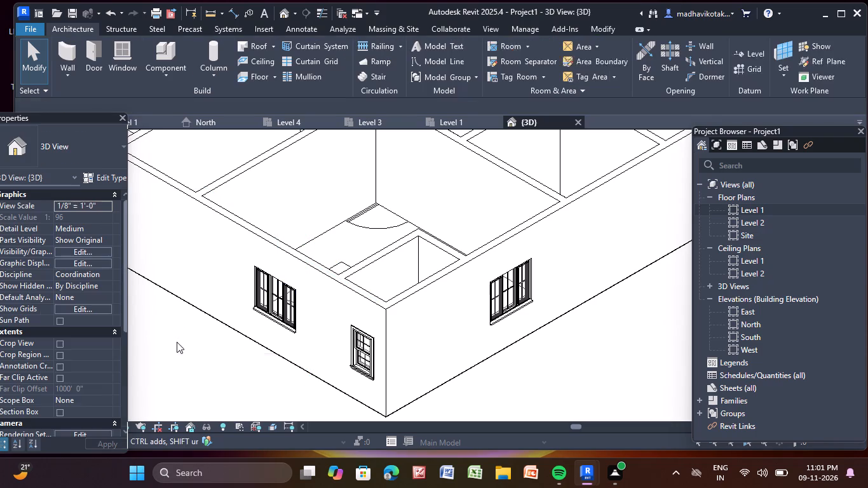
Set the sill height of the southeast bedroom's 1360x1210mm east-wall window to 3'.
click(485, 313)
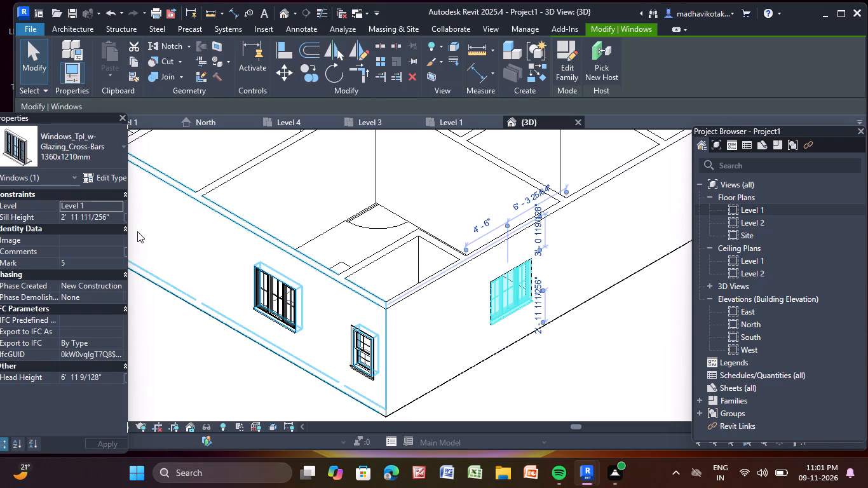
click(114, 217)
key(BackSpace)
key(BackSpace)
key(BackSpace)
key(BackSpace)
key(BackSpace)
key(BackSpace)
key(BackSpace)
key(BackSpace)
key(BackSpace)
key(BackSpace)
key(BackSpace)
key(BackSpace)
key(BackSpace)
key(BackSpace)
key(BackSpace)
key(BackSpace)
key(BackSpace)
key(BackSpace)
key(BackSpace)
key(BackSpace)
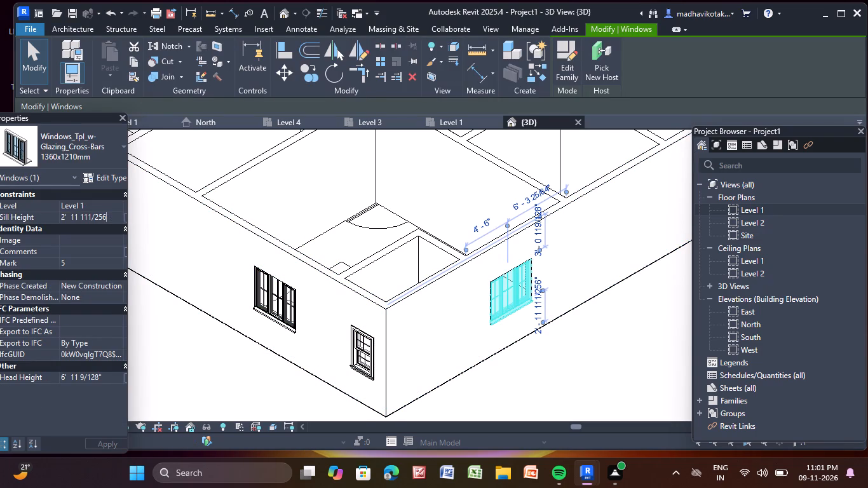
text(3')
key(Return)
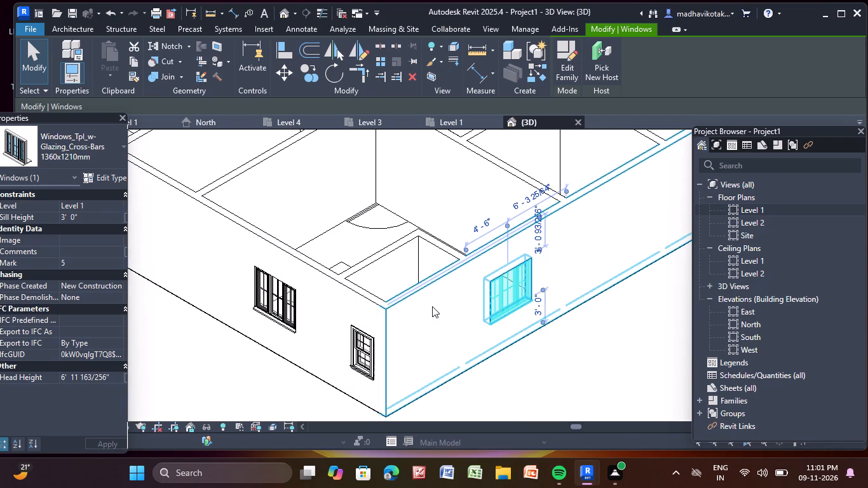
click(542, 383)
Set the sill height of the northeast bedroom's 1360x1210mm east-wall window to 3'.
scroll(538, 374, down, 3)
middle_drag(536, 370, 207, 487)
scroll(417, 365, down, 1)
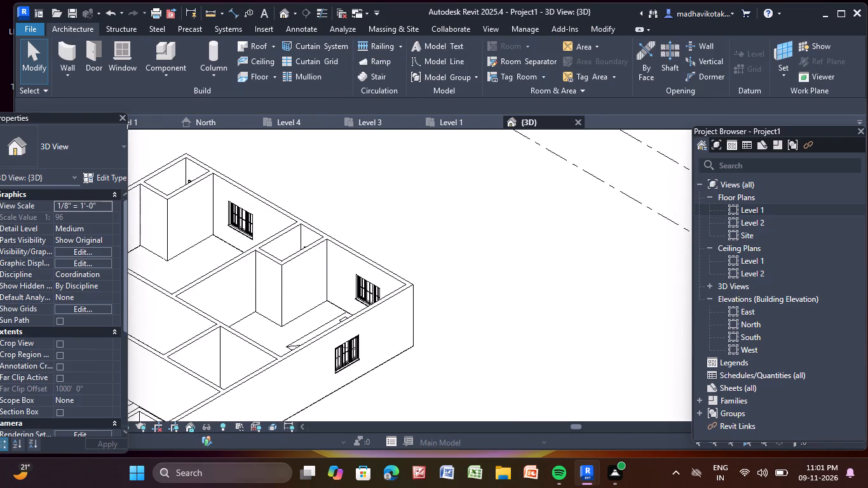
scroll(271, 402, up, 3)
click(374, 341)
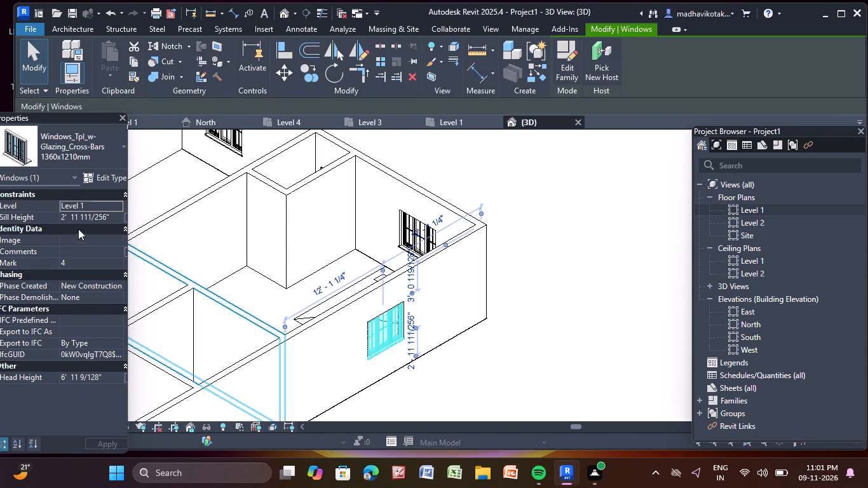
click(117, 215)
click(117, 215)
key(BackSpace)
key(BackSpace)
key(BackSpace)
key(BackSpace)
key(BackSpace)
key(BackSpace)
key(BackSpace)
key(BackSpace)
key(BackSpace)
key(BackSpace)
key(BackSpace)
key(BackSpace)
key(BackSpace)
key(BackSpace)
key(BackSpace)
key(BackSpace)
key(BackSpace)
key(BackSpace)
key(BackSpace)
key(BackSpace)
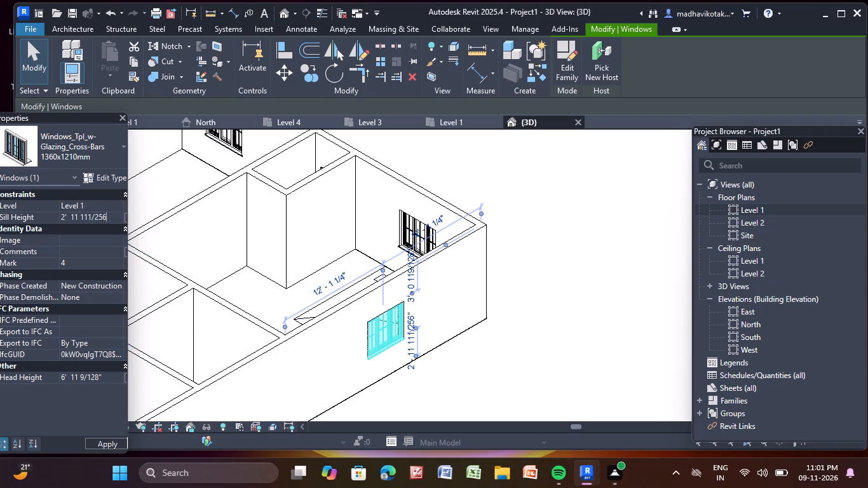
text(3')
key(Return)
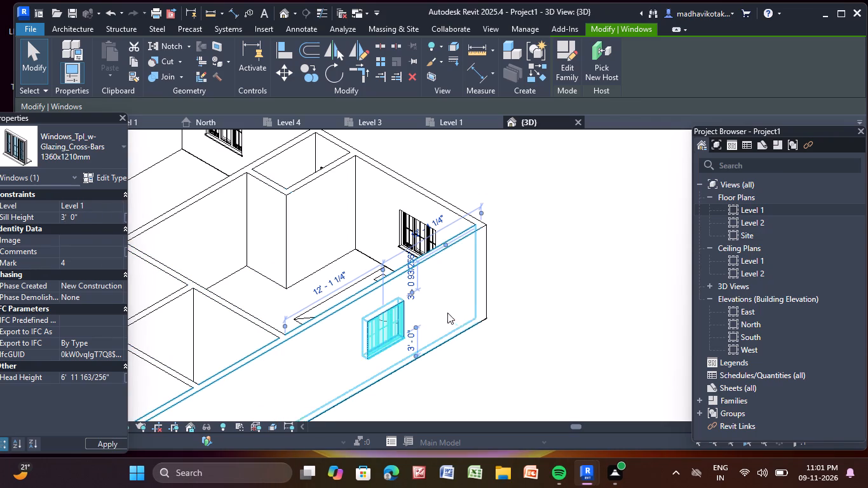
click(523, 325)
Set the sill height of the northeast bedroom's 1360x1210mm north-wall window to 3'.
scroll(349, 110, up, 2)
scroll(409, 214, up, 3)
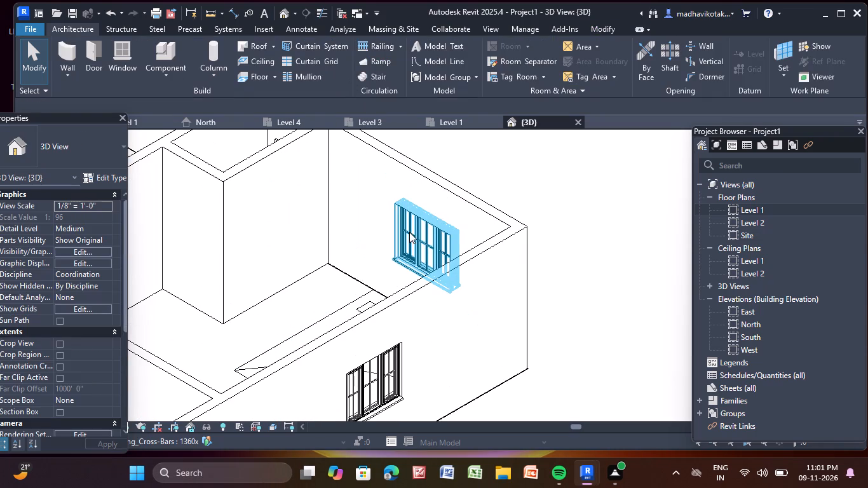
click(409, 231)
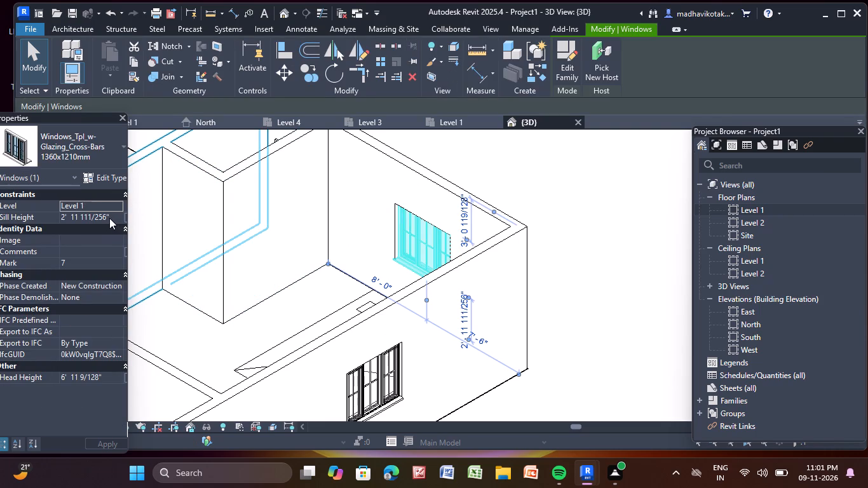
click(114, 217)
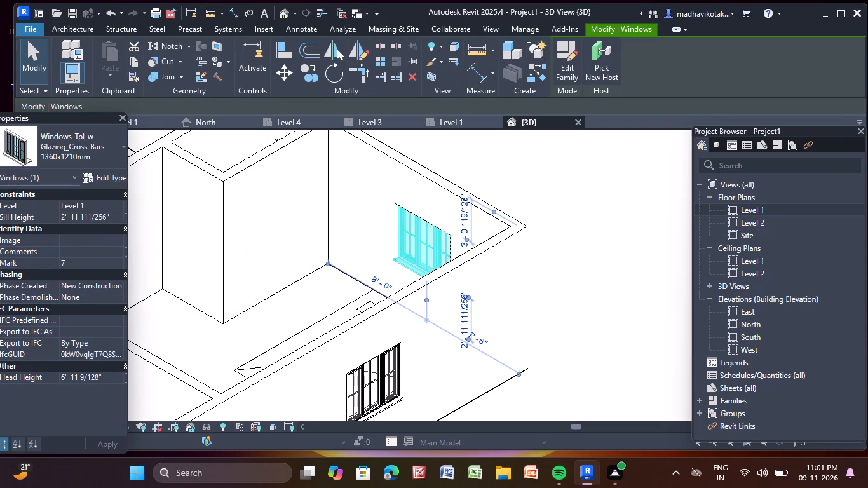
key(BackSpace)
key(BackSpace)
key(BackSpace)
key(BackSpace)
key(BackSpace)
key(BackSpace)
key(BackSpace)
key(BackSpace)
key(BackSpace)
key(BackSpace)
key(BackSpace)
key(BackSpace)
key(BackSpace)
key(BackSpace)
key(BackSpace)
key(BackSpace)
key(BackSpace)
key(BackSpace)
key(BackSpace)
key(BackSpace)
text(3')
key(Return)
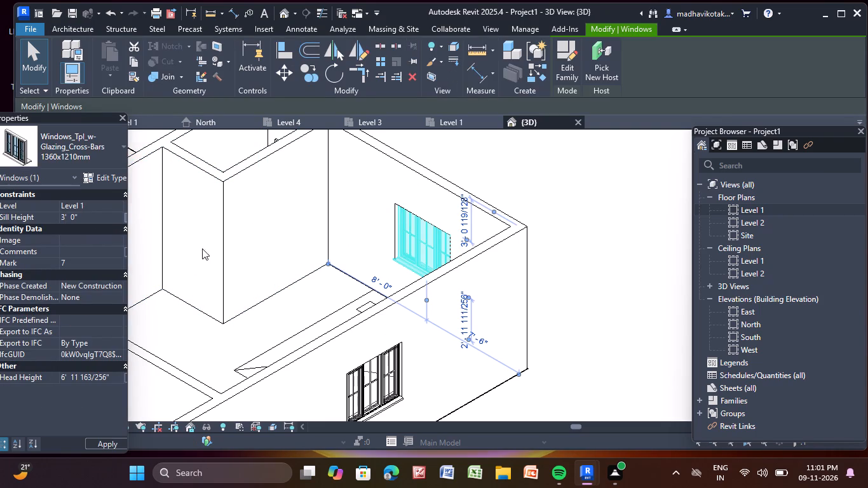
click(534, 214)
Set the sill height of the northwest bedroom's 1360x1210mm north-wall window to 3'.
scroll(532, 214, down, 5)
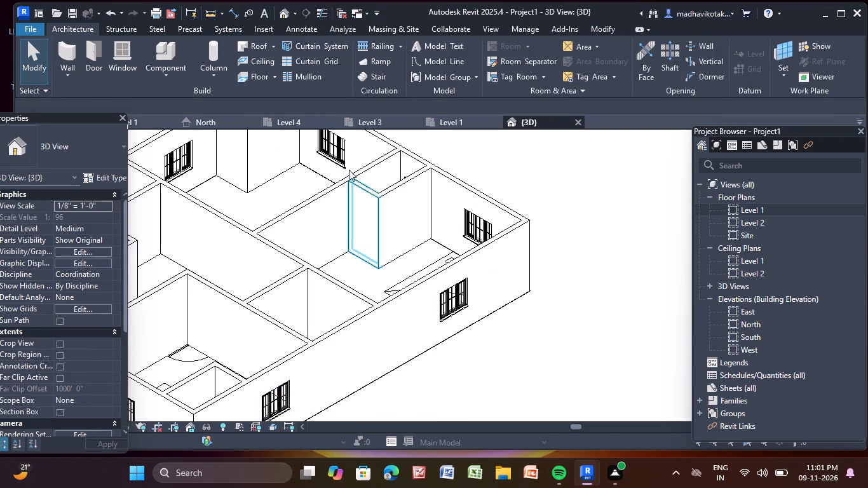
middle_drag(343, 167, 445, 311)
scroll(441, 304, up, 3)
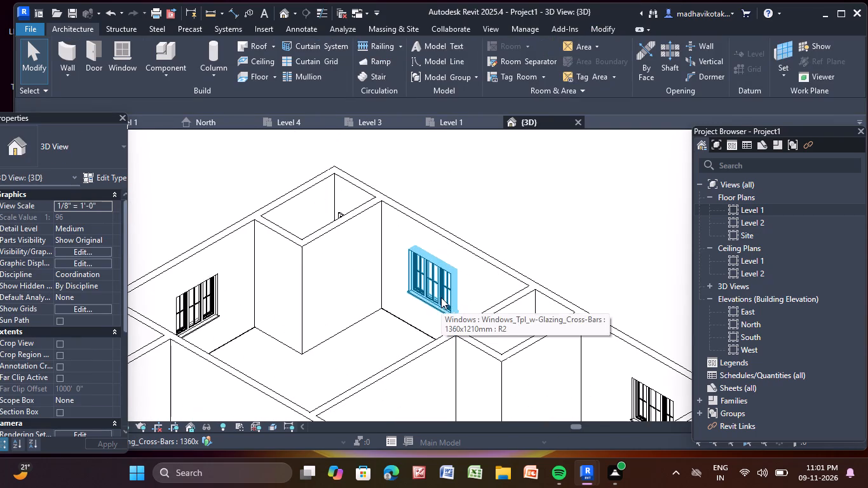
click(441, 295)
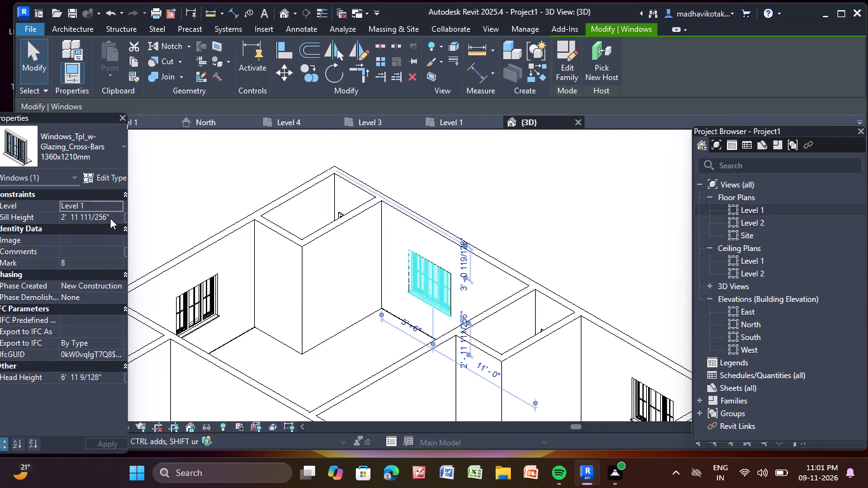
click(112, 218)
key(BackSpace)
key(BackSpace)
key(BackSpace)
key(BackSpace)
key(BackSpace)
key(BackSpace)
key(BackSpace)
key(BackSpace)
key(BackSpace)
key(BackSpace)
key(BackSpace)
key(BackSpace)
key(BackSpace)
key(BackSpace)
key(BackSpace)
key(BackSpace)
key(BackSpace)
key(BackSpace)
key(BackSpace)
key(BackSpace)
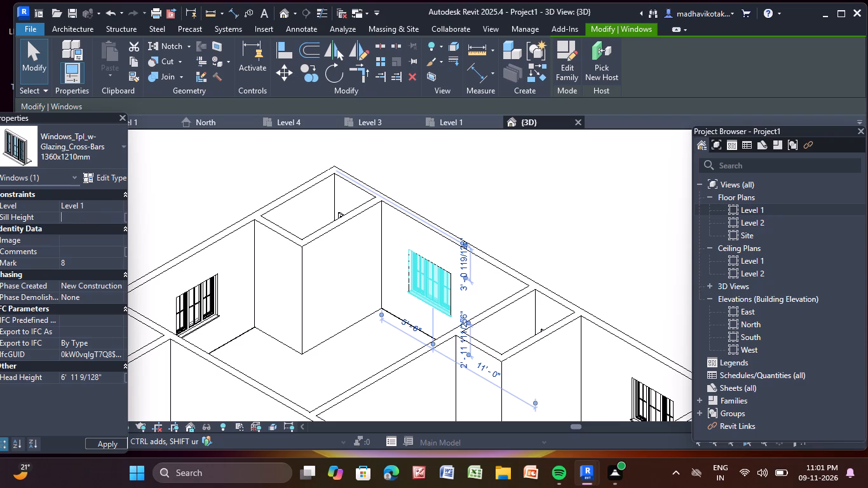
key(3)
key(apostrophe)
key(Return)
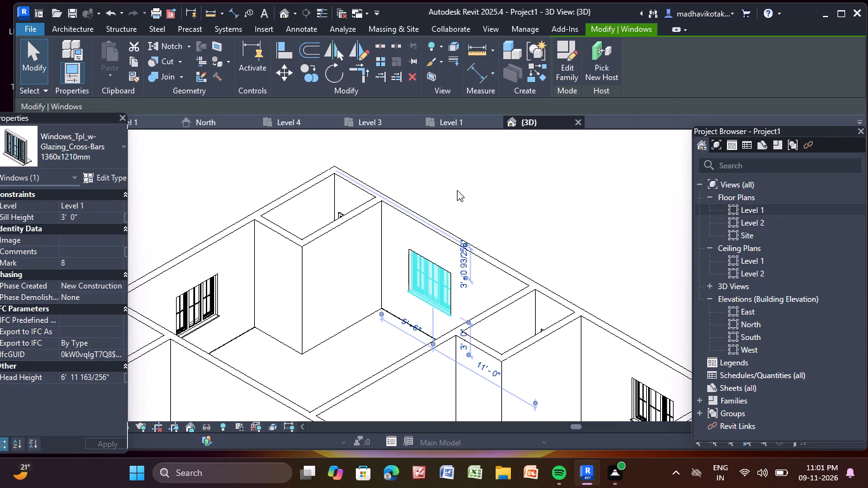
click(457, 190)
Set the sill height of the northwest bedroom's 1360x1210mm west-wall window to 3'.
scroll(457, 190, down, 4)
middle_drag(317, 248, 355, 236)
middle_drag(374, 231, 521, 224)
scroll(516, 227, up, 3)
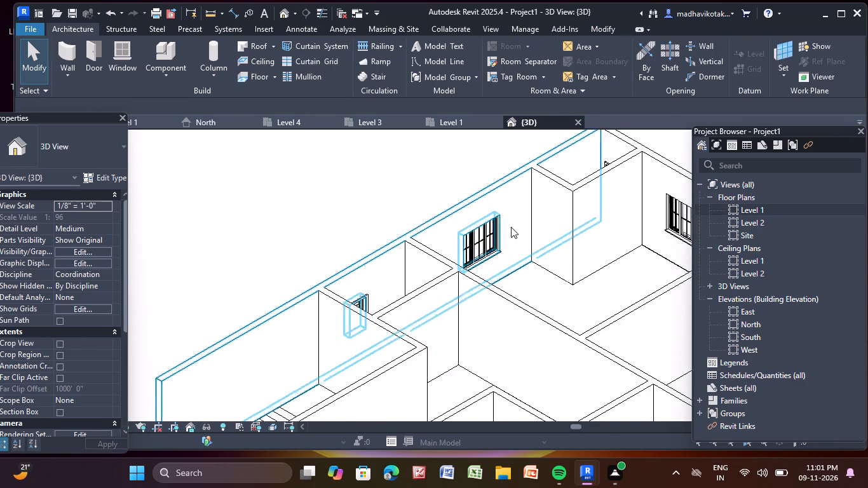
scroll(511, 227, up, 1)
click(477, 232)
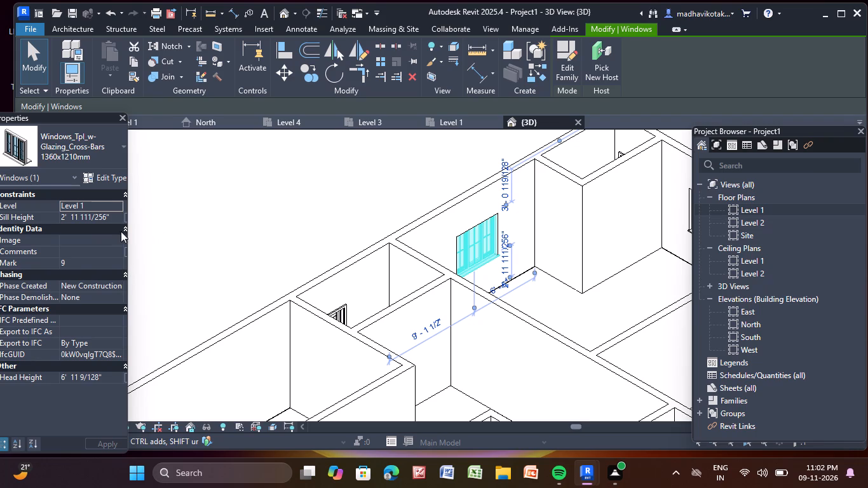
click(116, 218)
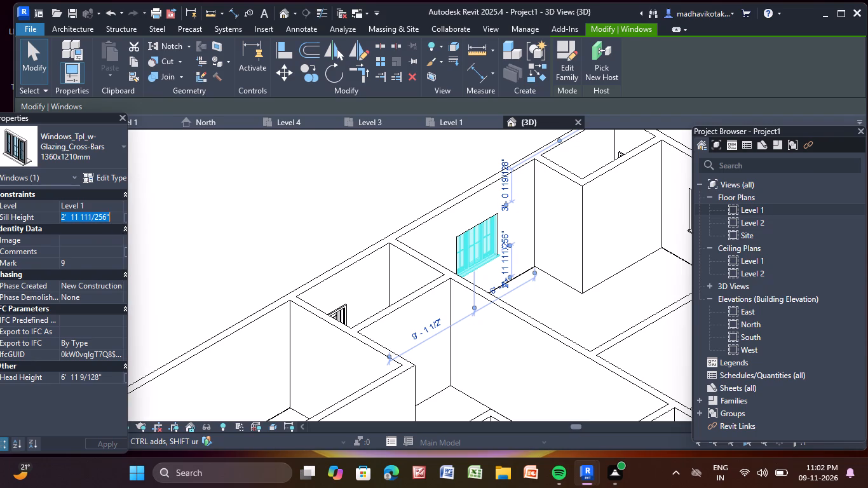
click(116, 218)
key(BackSpace)
key(BackSpace)
key(BackSpace)
key(BackSpace)
key(BackSpace)
key(BackSpace)
key(BackSpace)
key(BackSpace)
key(BackSpace)
key(BackSpace)
key(BackSpace)
key(BackSpace)
key(BackSpace)
key(BackSpace)
key(BackSpace)
key(BackSpace)
key(BackSpace)
key(BackSpace)
key(BackSpace)
key(BackSpace)
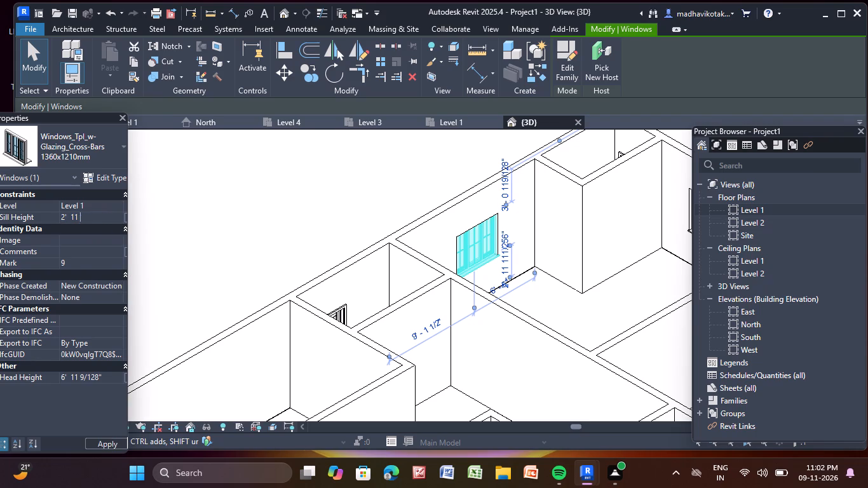
text(3')
key(Return)
click(176, 187)
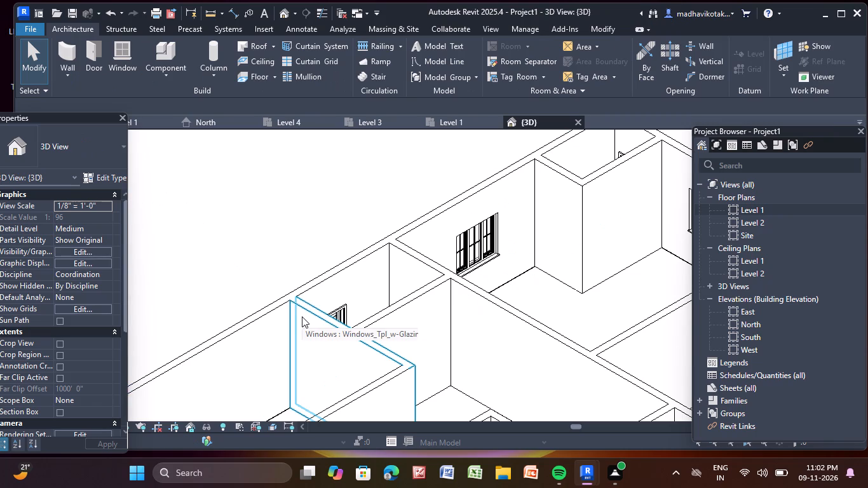
Inspect the building from several sides in 3D, checking the north wall's double-hung bathroom windows and the south-side stair area.
scroll(302, 316, up, 1)
scroll(331, 309, down, 4)
middle_drag(444, 370, 443, 370)
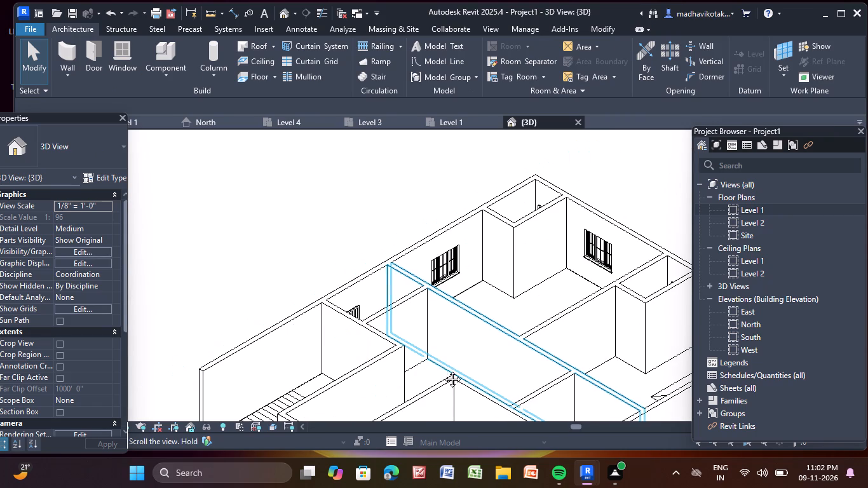
middle_drag(443, 370, 363, 361)
middle_drag(445, 271, 442, 407)
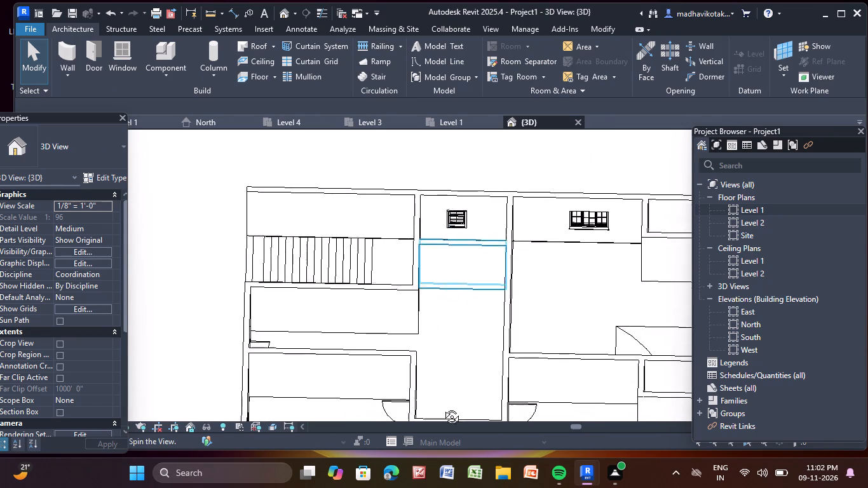
middle_drag(442, 407, 850, 226)
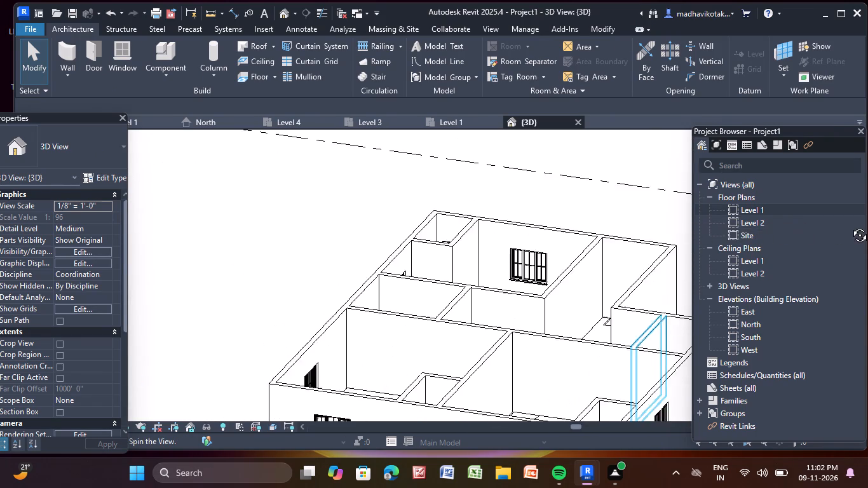
middle_drag(850, 226, 850, 226)
scroll(647, 319, down, 3)
middle_drag(608, 315, 510, 200)
middle_drag(473, 404, 498, 353)
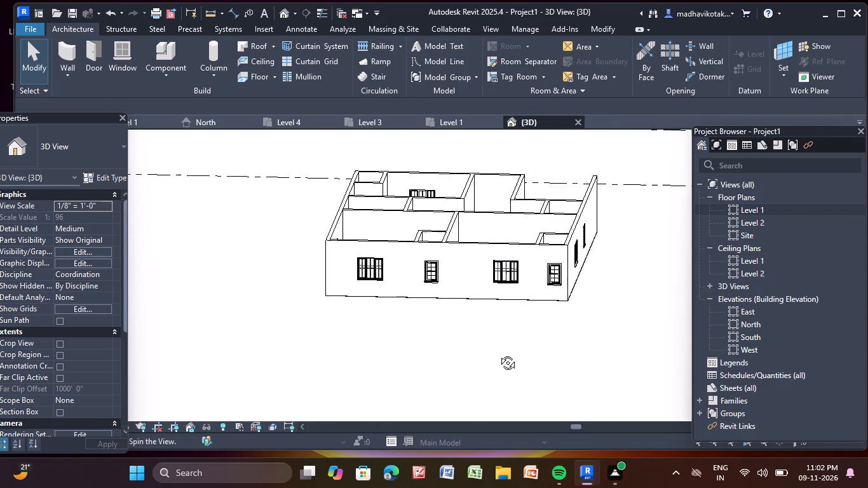
middle_drag(498, 353, 499, 322)
shift+scroll(430, 273, up, 3)
click(440, 261)
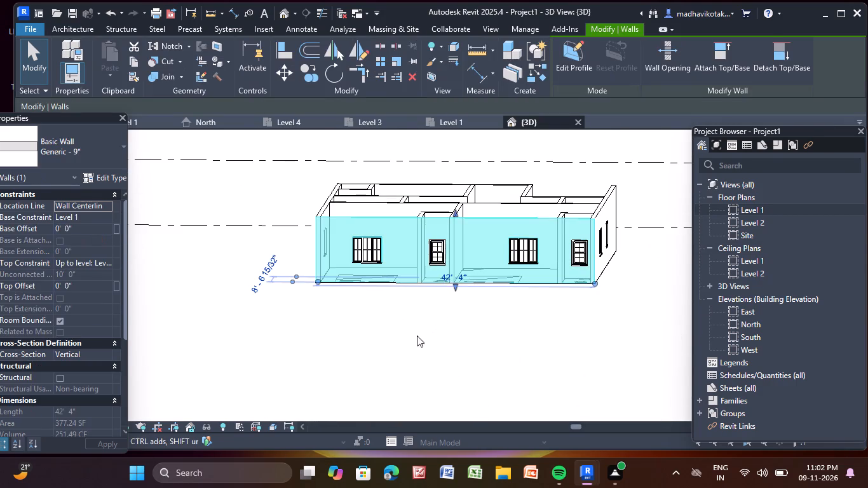
click(409, 341)
scroll(421, 257, up, 4)
click(444, 243)
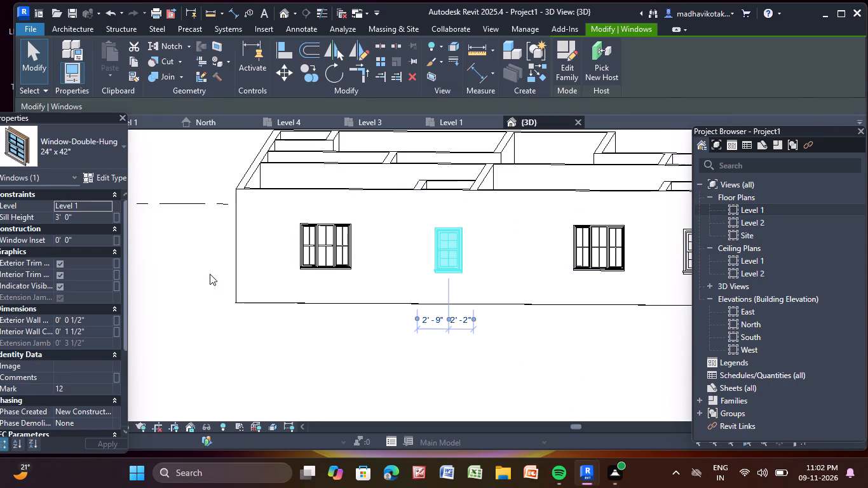
click(177, 266)
scroll(341, 310, down, 4)
middle_drag(388, 320, 360, 334)
scroll(545, 283, up, 4)
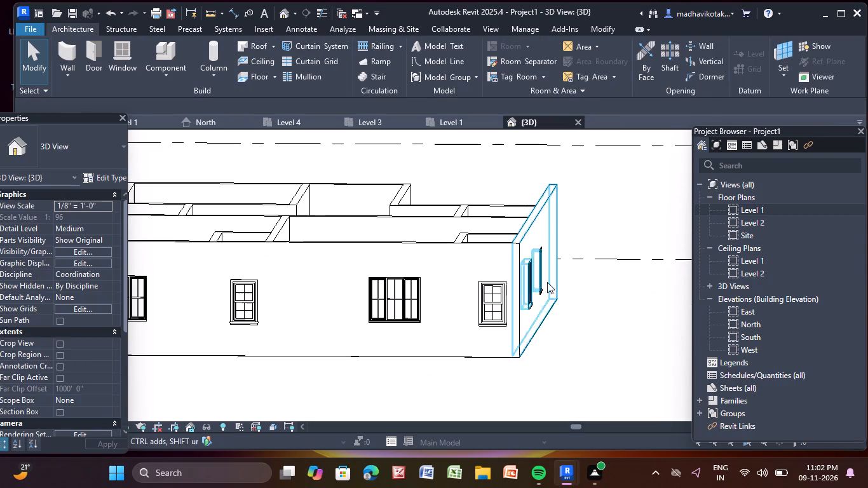
click(486, 299)
click(562, 340)
scroll(561, 340, down, 5)
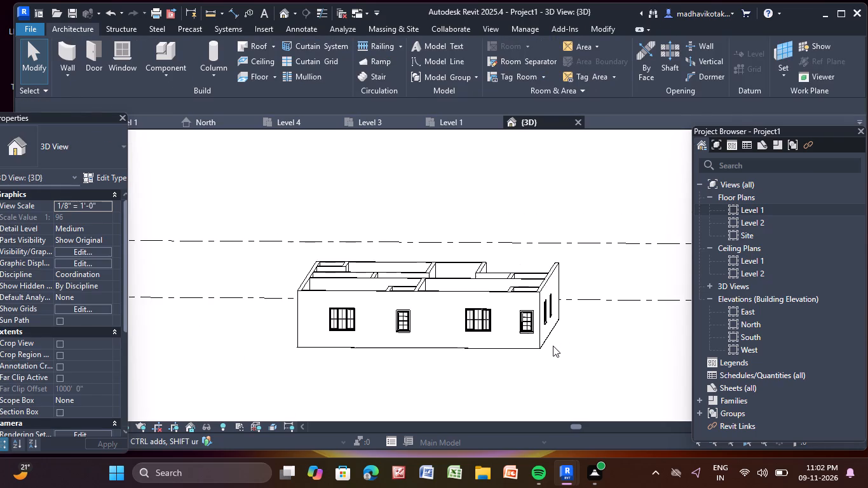
shift+middle_drag(532, 348, 286, 354)
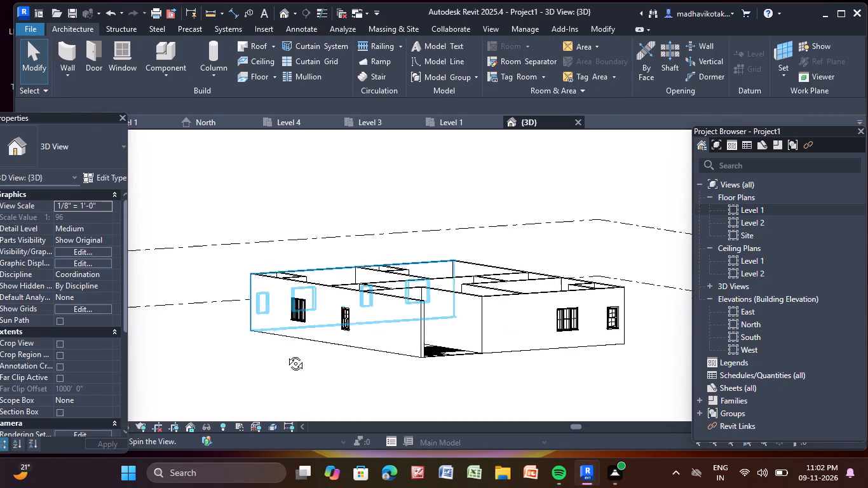
shift+middle_drag(286, 354, 233, 382)
scroll(308, 343, up, 2)
scroll(376, 373, up, 2)
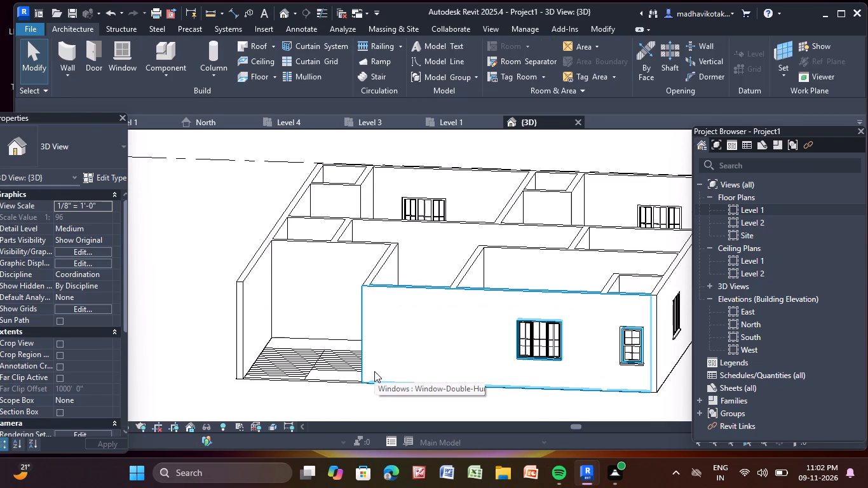
shift+middle_drag(374, 371, 398, 353)
shift+middle_drag(398, 352, 389, 354)
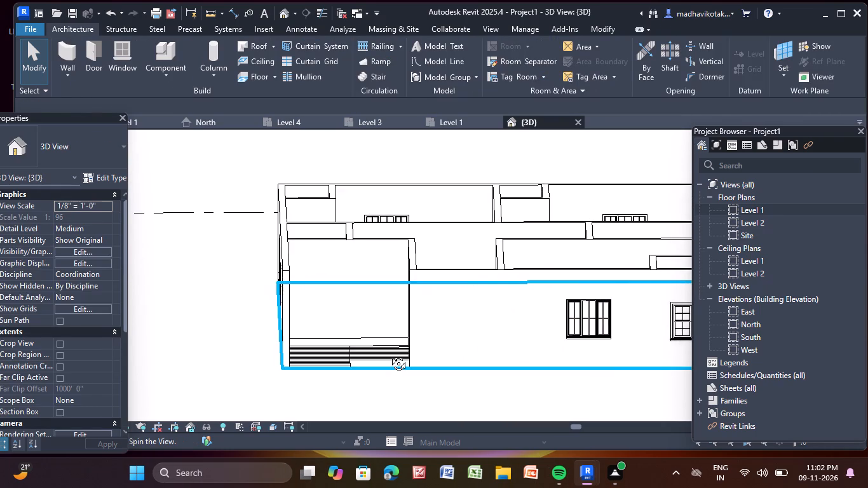
shift+middle_drag(389, 354, 388, 363)
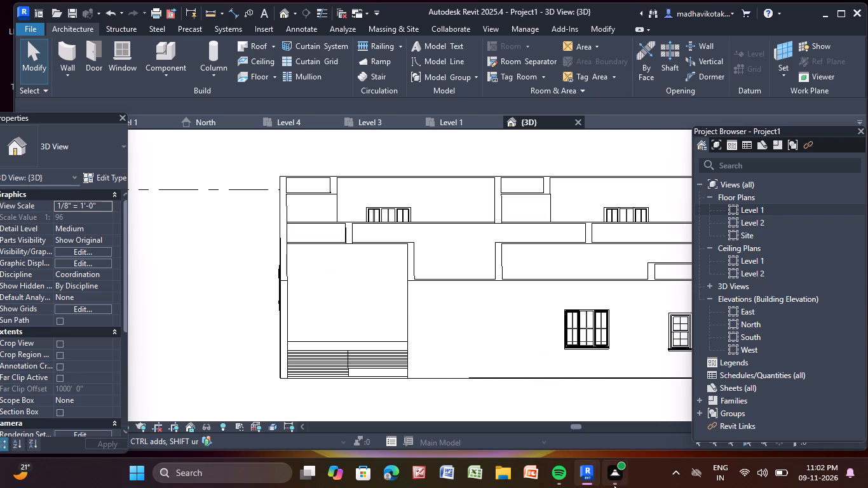
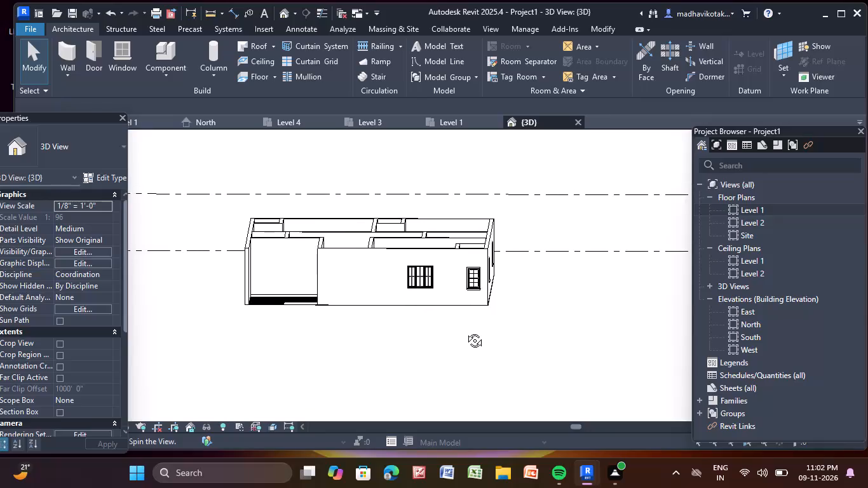
Begin a sketched stair run on Level 1 and draw a boundary line along the west flight's second-lowest tread line to the west wall.
middle_click(463, 330)
scroll(383, 285, up, 3)
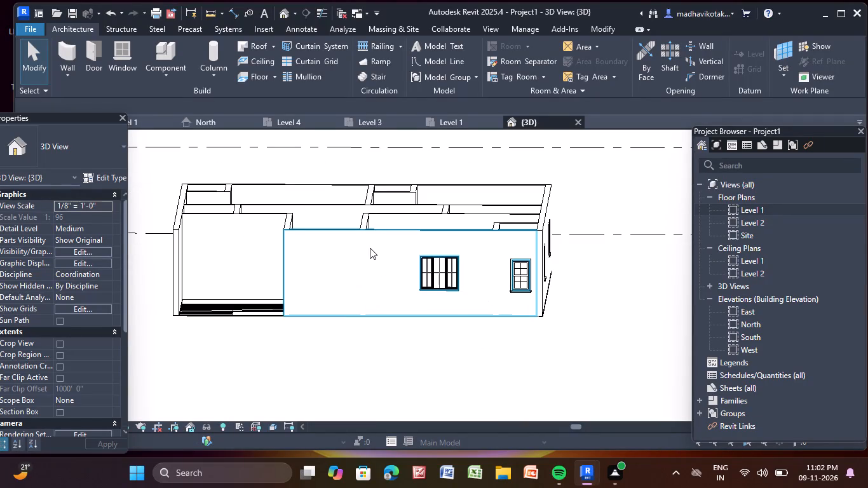
double_click(757, 209)
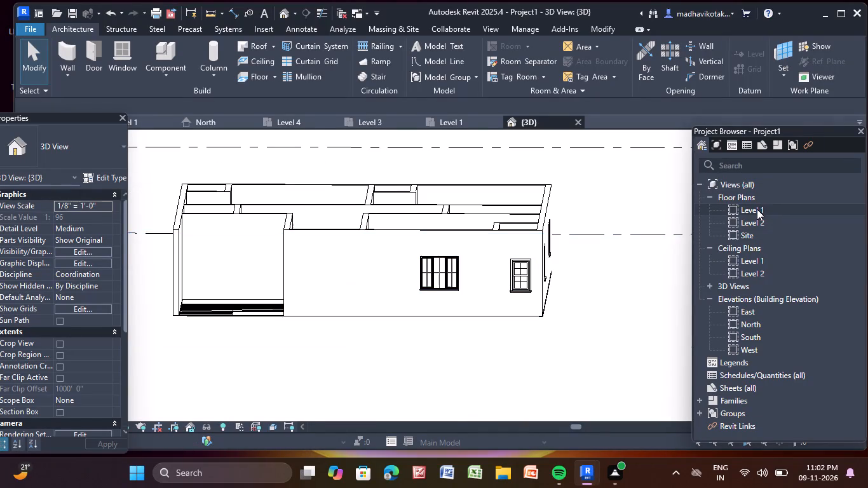
scroll(475, 213, down, 16)
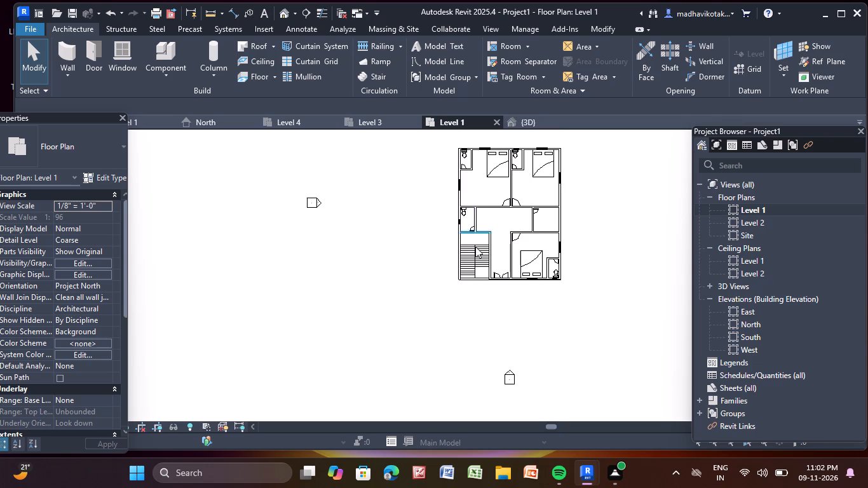
scroll(473, 271, up, 4)
middle_drag(469, 269, 344, 303)
scroll(344, 303, up, 1)
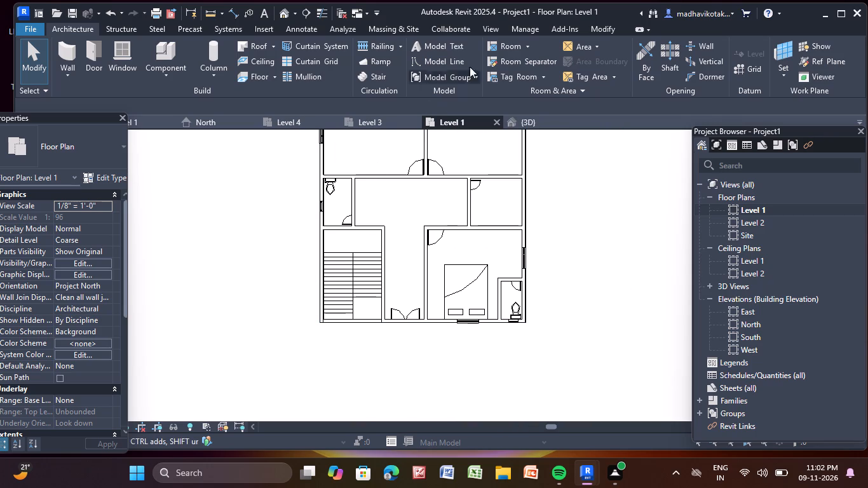
click(390, 78)
click(378, 78)
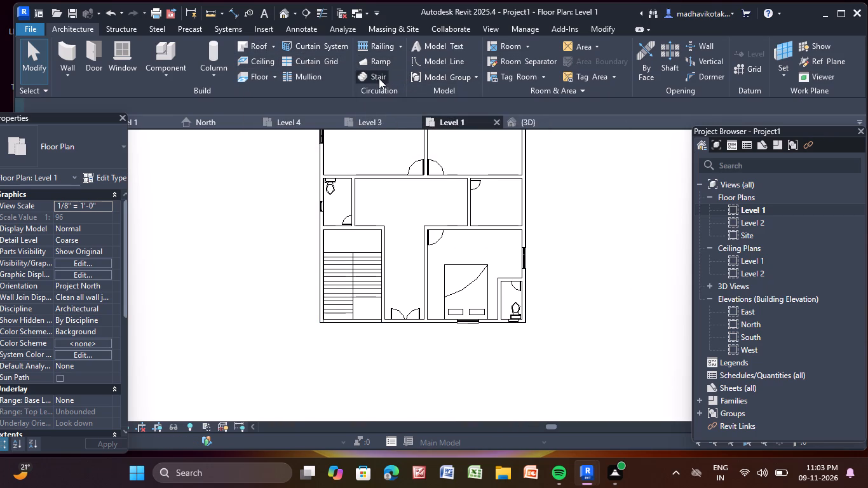
click(578, 62)
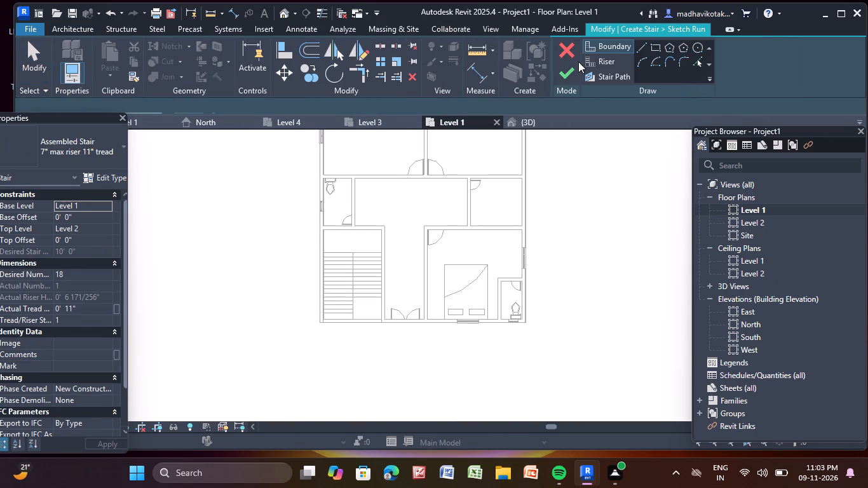
click(630, 45)
click(639, 45)
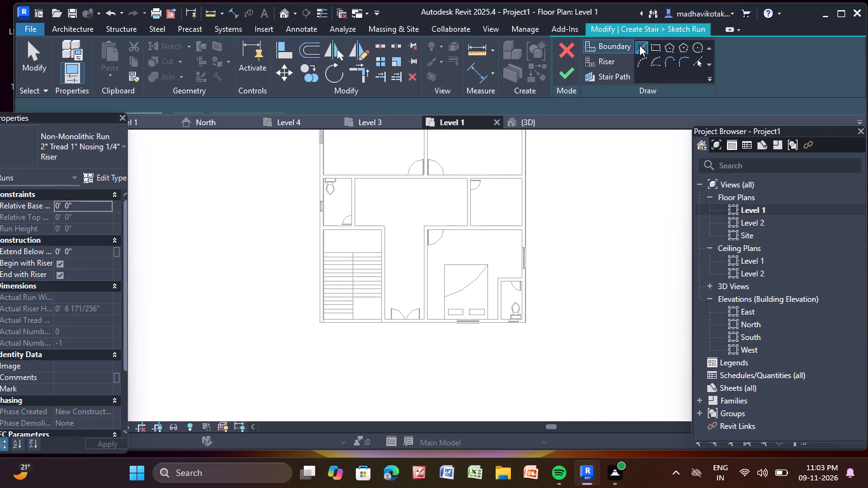
scroll(320, 330, up, 13)
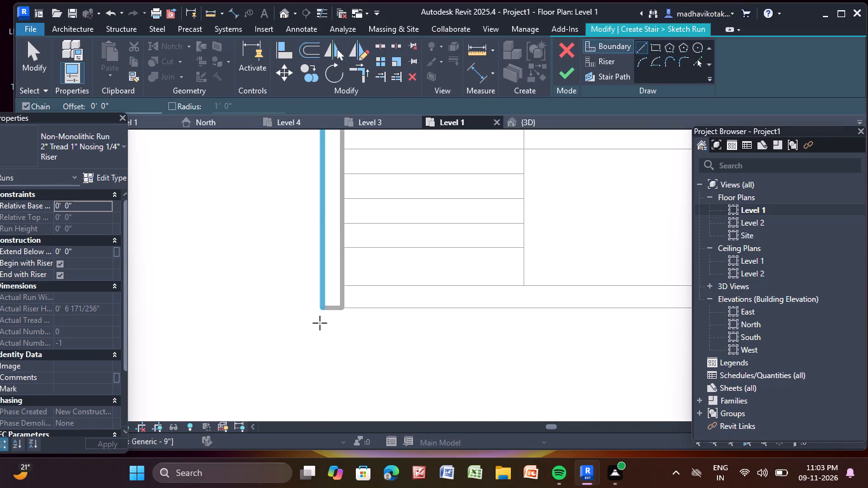
scroll(313, 334, down, 2)
middle_drag(312, 334, 285, 398)
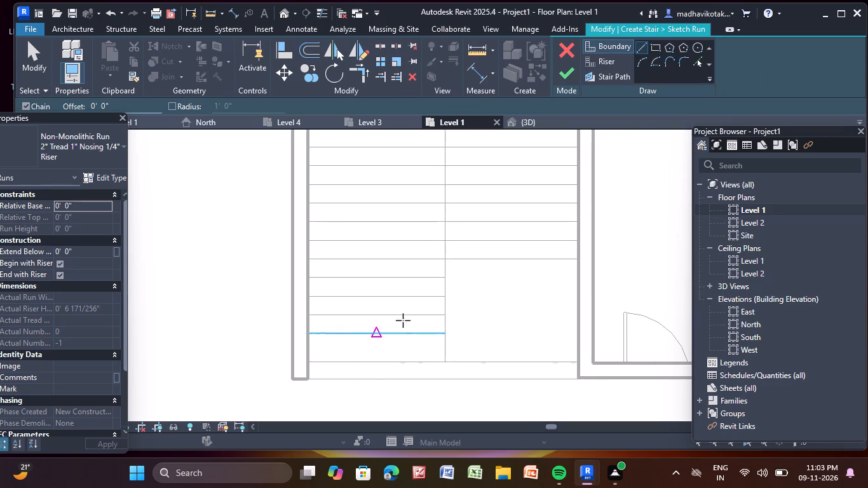
click(442, 296)
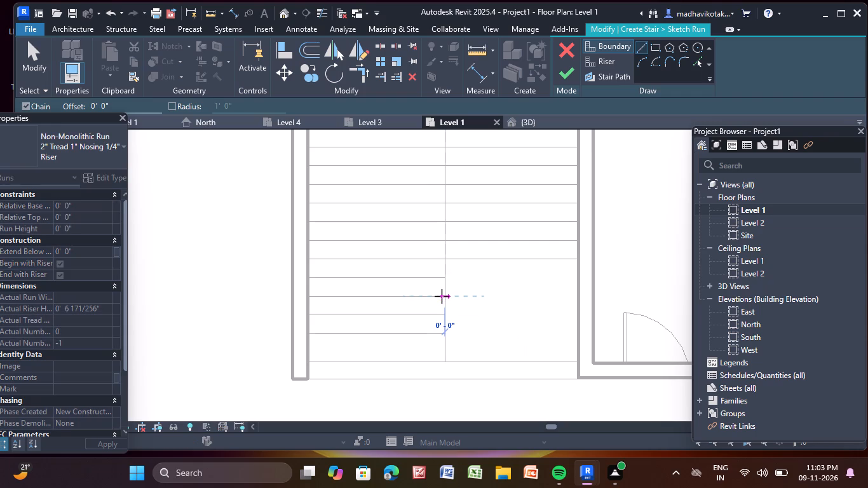
key(Escape)
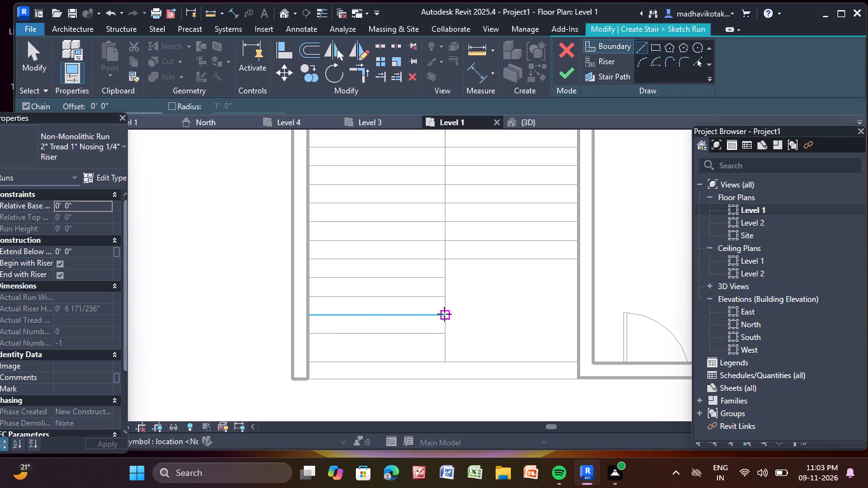
click(445, 315)
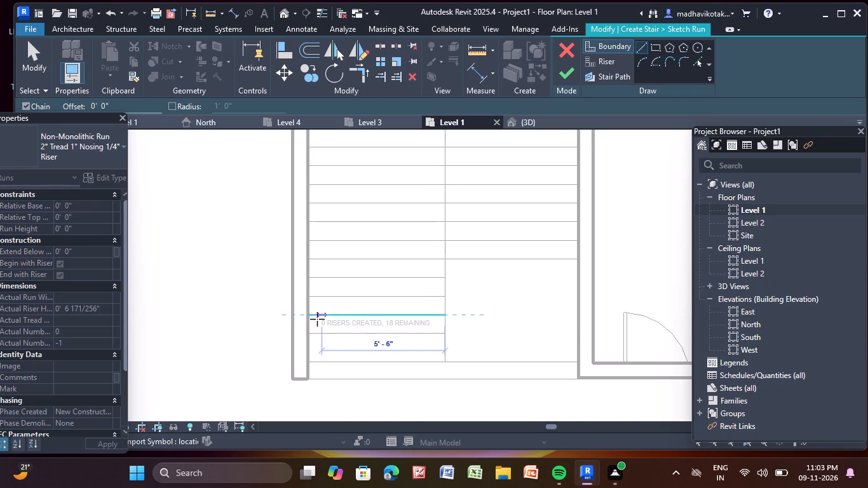
click(309, 316)
Trace the stair's outer boundary along the stairwell's west, north and east walls, ending level with the first boundary line.
scroll(312, 319, up, 2)
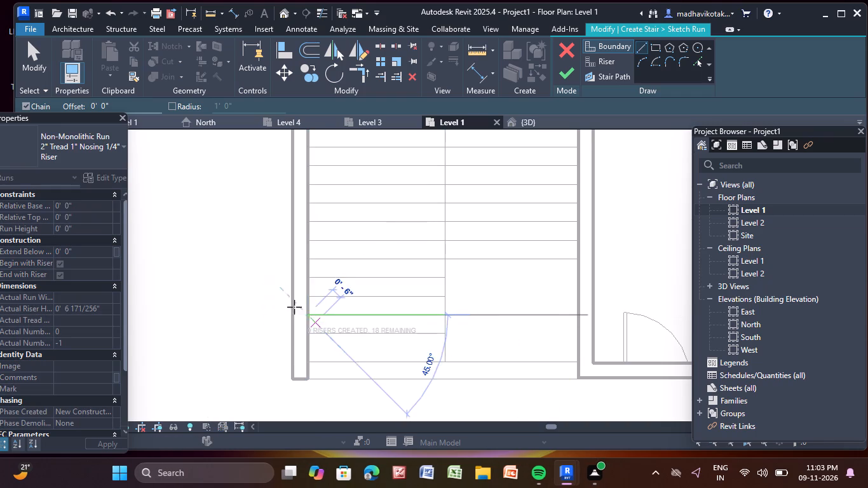
scroll(294, 307, up, 6)
scroll(329, 181, down, 5)
middle_drag(338, 216, 339, 447)
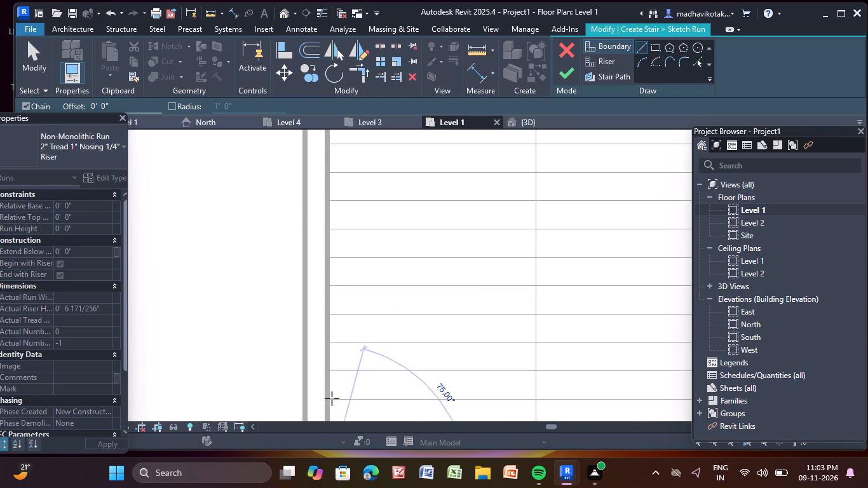
scroll(329, 181, down, 4)
middle_drag(328, 194, 320, 380)
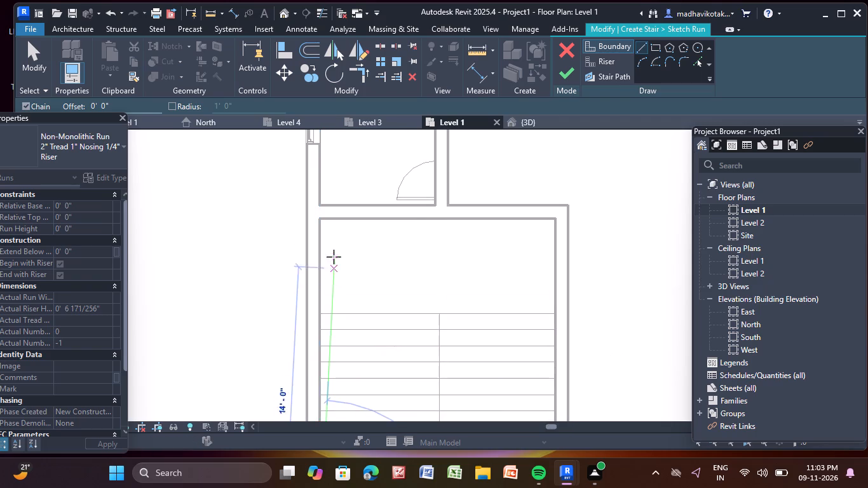
scroll(318, 233, up, 7)
click(320, 205)
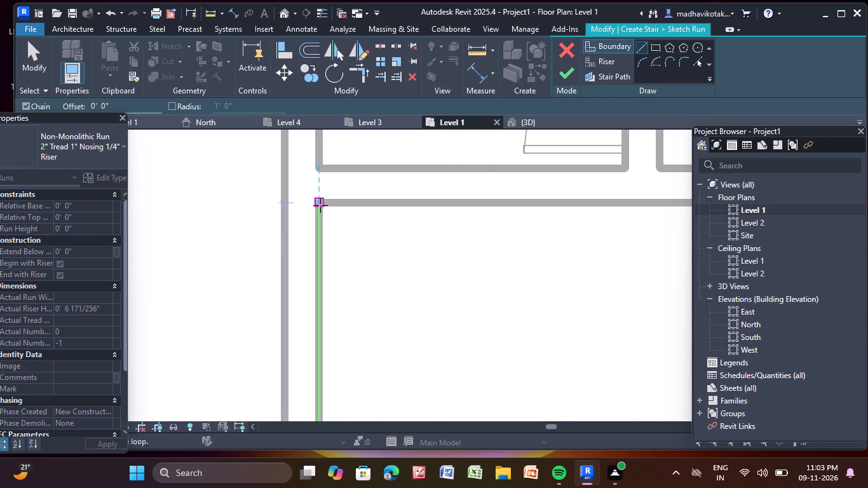
scroll(456, 208, down, 4)
middle_drag(451, 212, 256, 219)
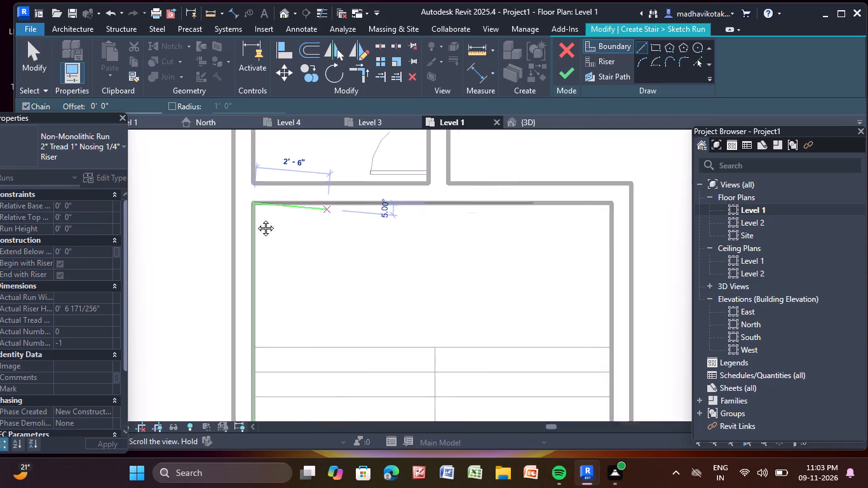
middle_drag(256, 219, 97, 259)
middle_drag(361, 254, 430, 246)
scroll(435, 244, up, 2)
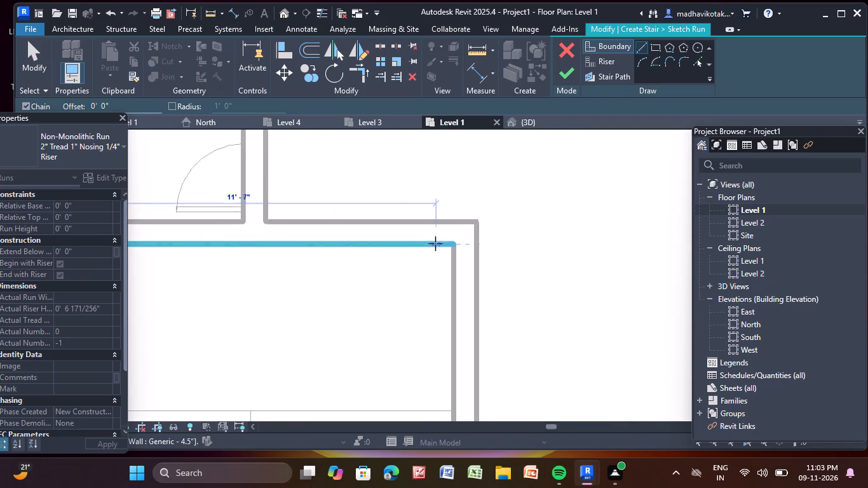
scroll(435, 243, up, 5)
click(462, 246)
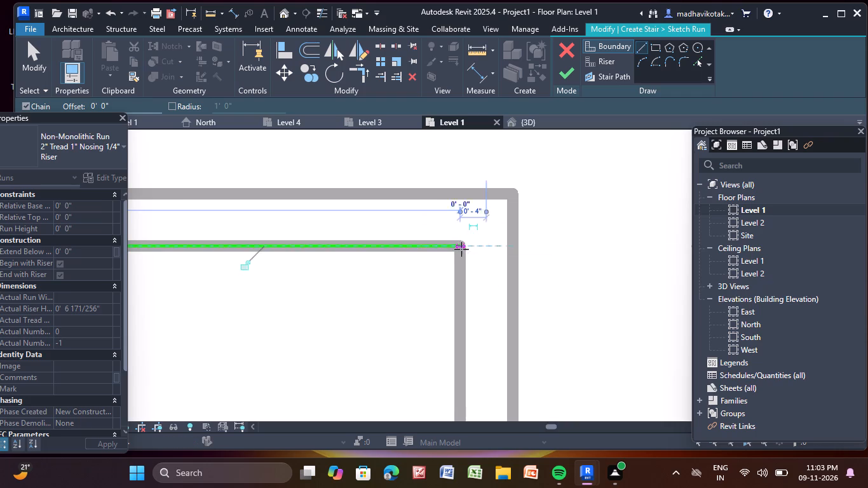
scroll(465, 320, down, 4)
middle_drag(452, 267, 420, 0)
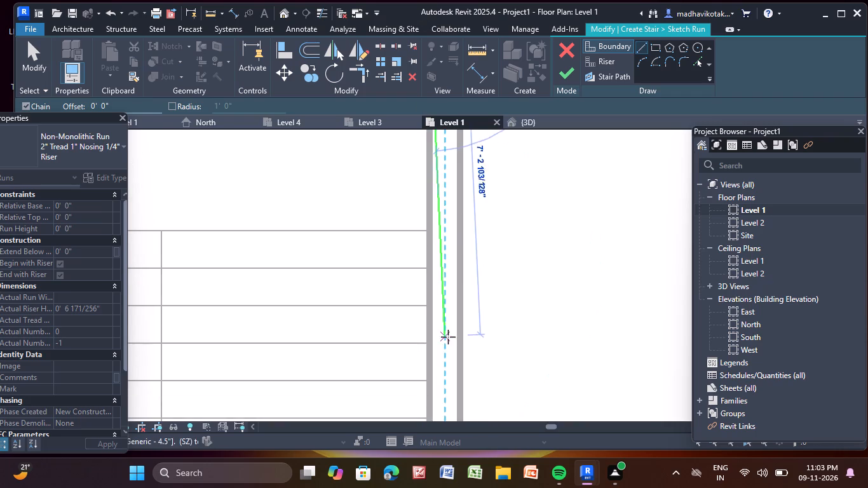
scroll(444, 345, down, 5)
middle_drag(444, 346, 442, 90)
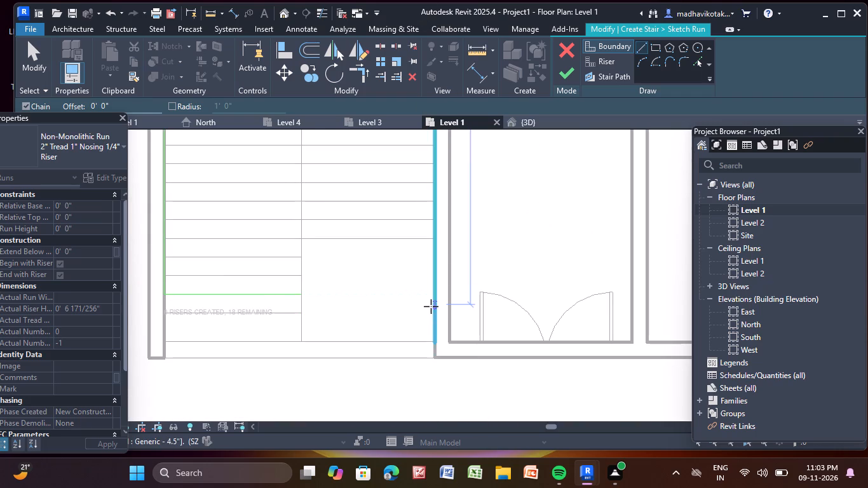
click(435, 296)
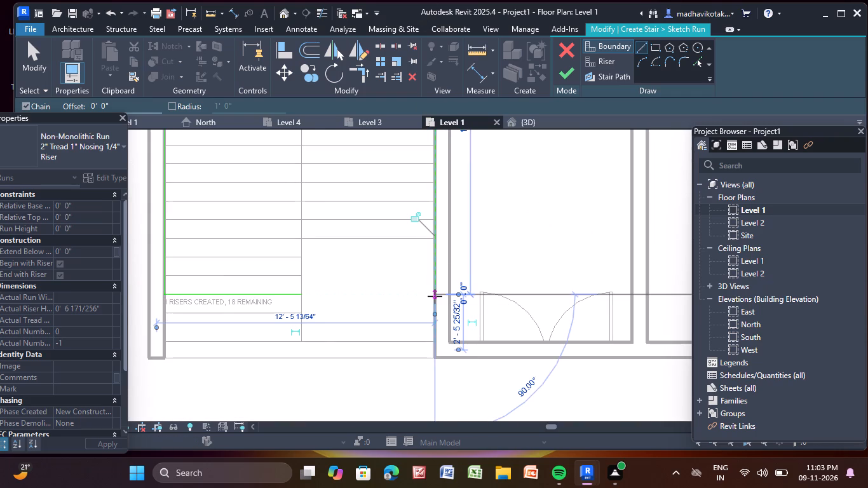
Complete the boundary with a 5'-0" line across the east flight and an inner U enclosing a 2'-0" wide gap between the flights.
click(325, 296)
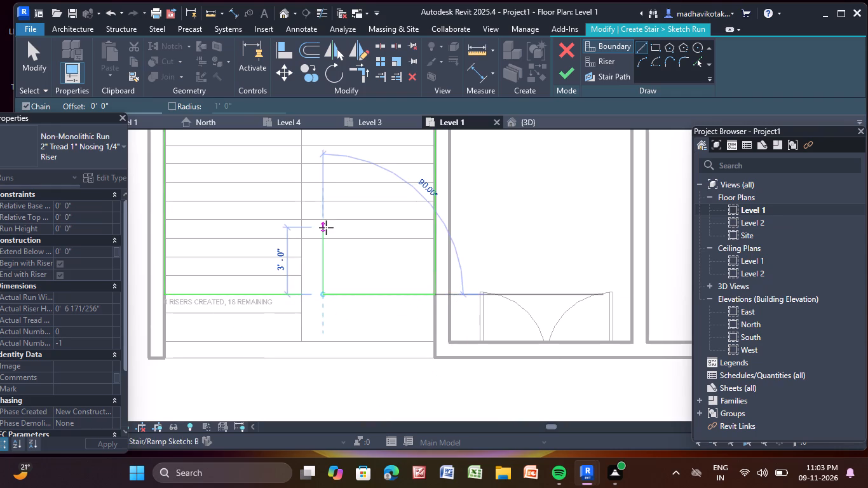
scroll(326, 227, down, 4)
middle_drag(326, 227, 318, 329)
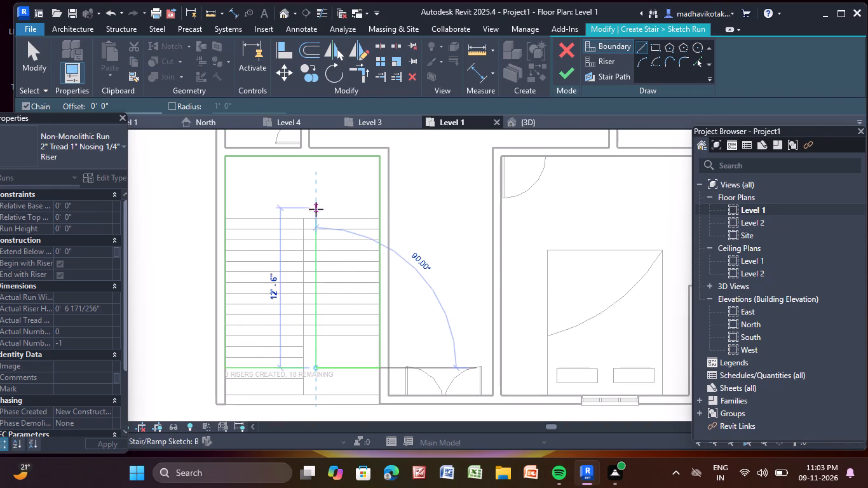
click(315, 199)
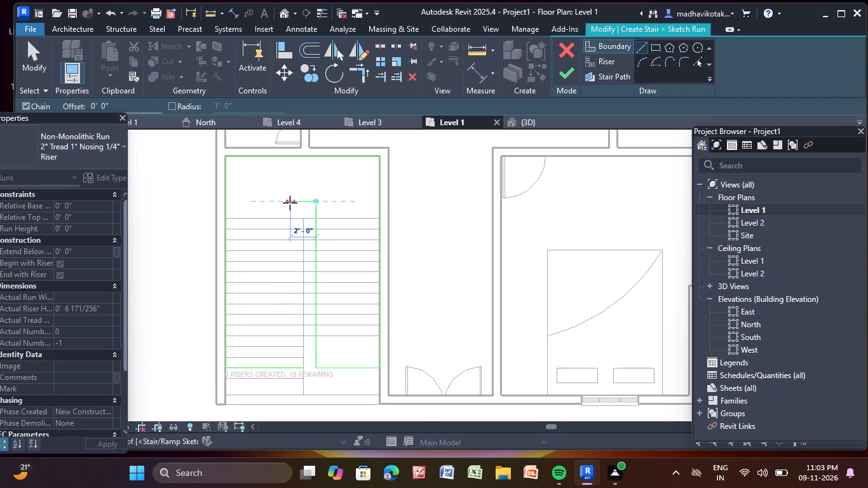
scroll(290, 203, up, 4)
click(290, 203)
scroll(292, 297, down, 2)
middle_drag(292, 299, 308, 131)
scroll(318, 273, up, 3)
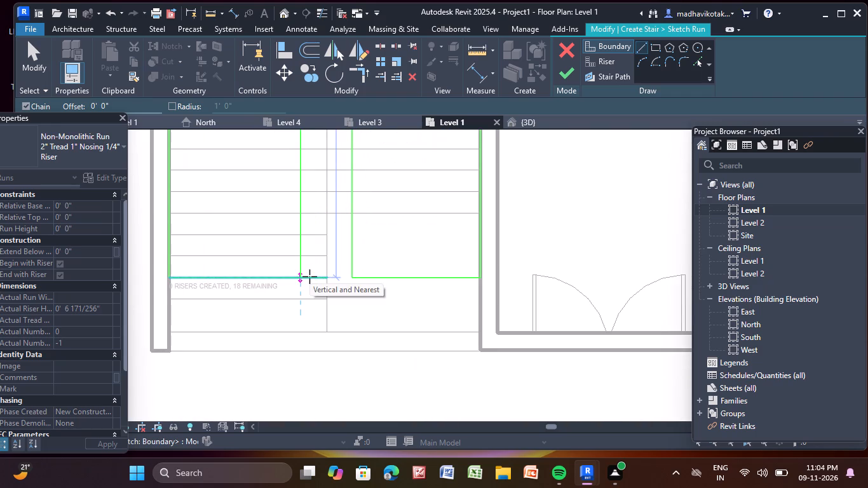
click(309, 276)
key(Escape)
key(Escape)
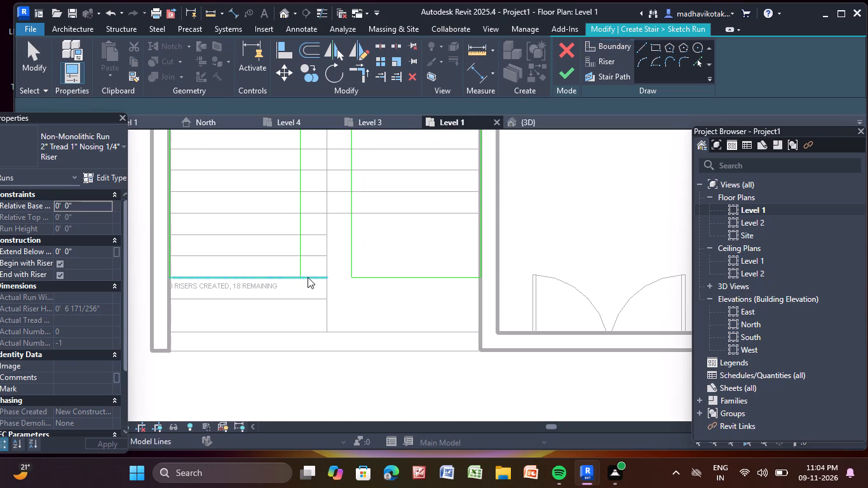
key(Escape)
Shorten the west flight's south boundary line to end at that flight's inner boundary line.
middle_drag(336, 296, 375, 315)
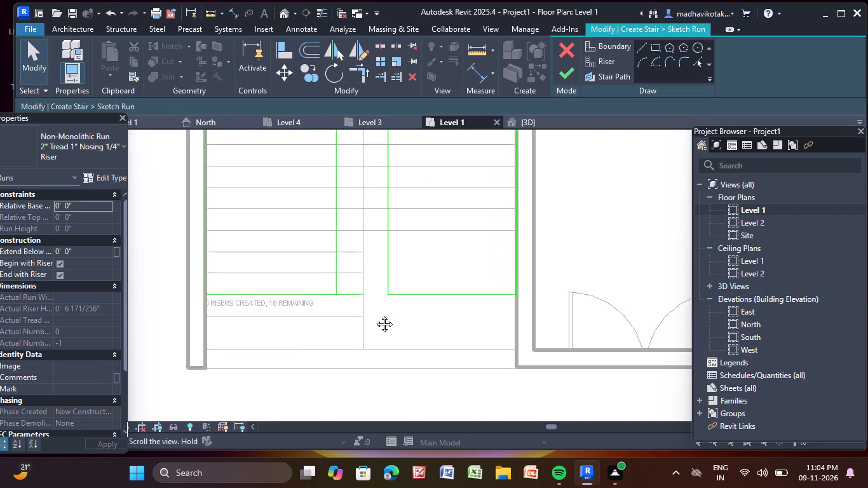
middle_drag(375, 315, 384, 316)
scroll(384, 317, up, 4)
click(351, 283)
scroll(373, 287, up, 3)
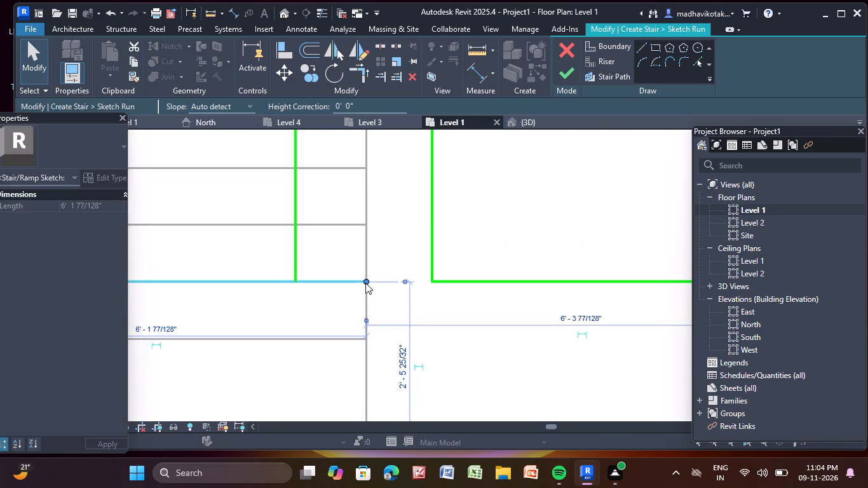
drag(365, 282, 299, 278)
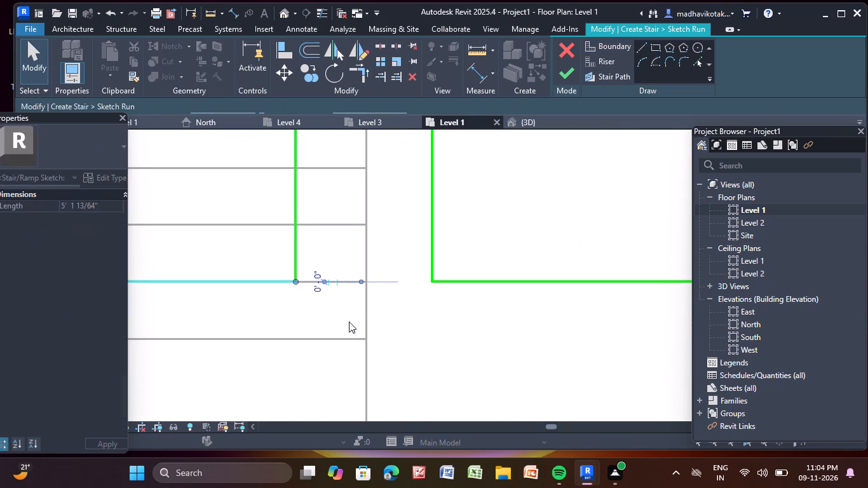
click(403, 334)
Delete the south end boundary lines of both the east and west flights.
scroll(404, 332, down, 6)
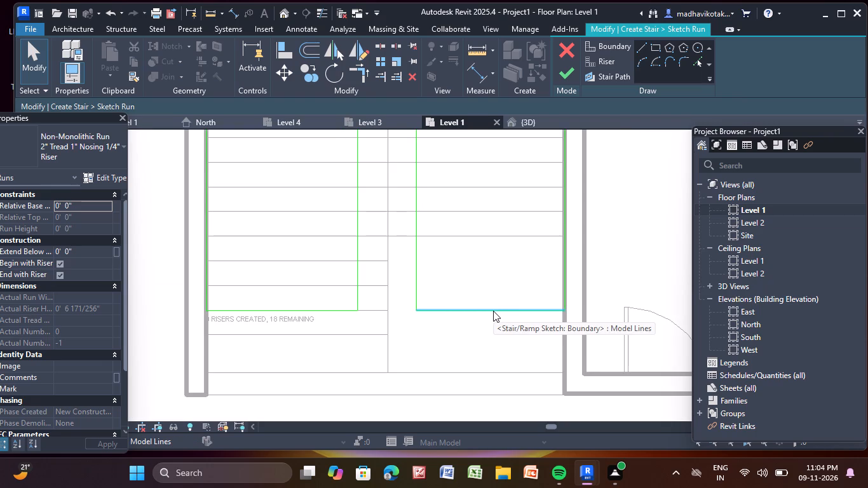
click(493, 311)
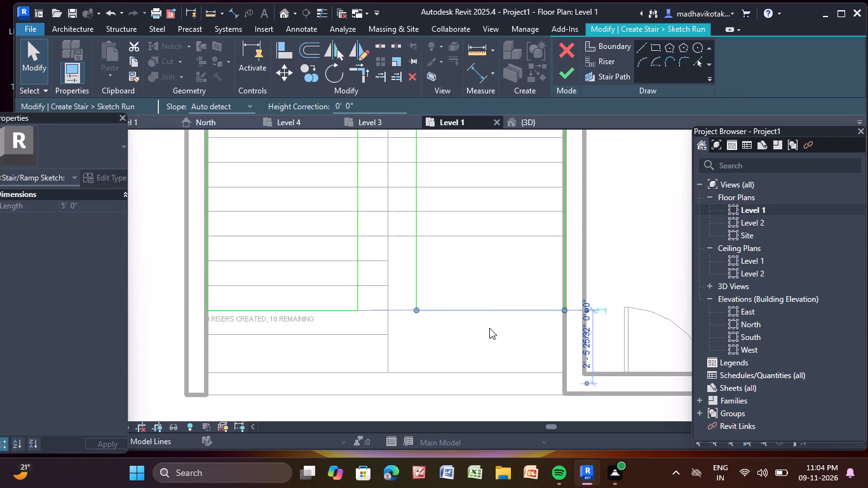
key(Delete)
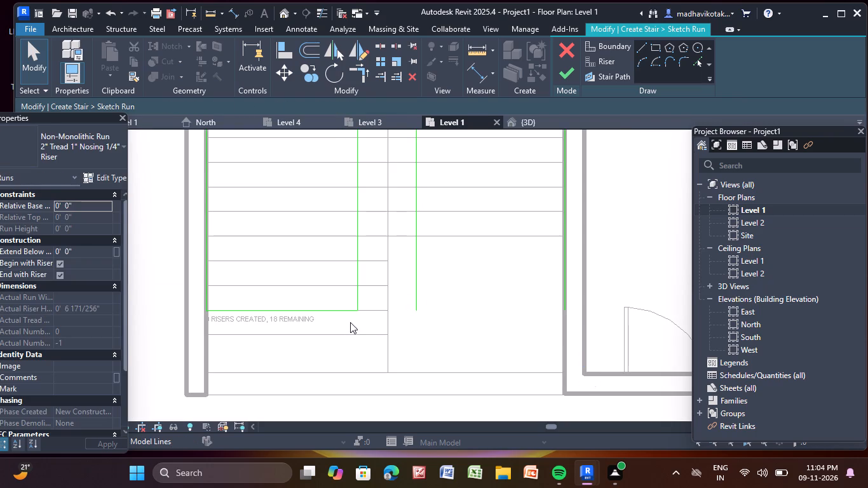
click(347, 313)
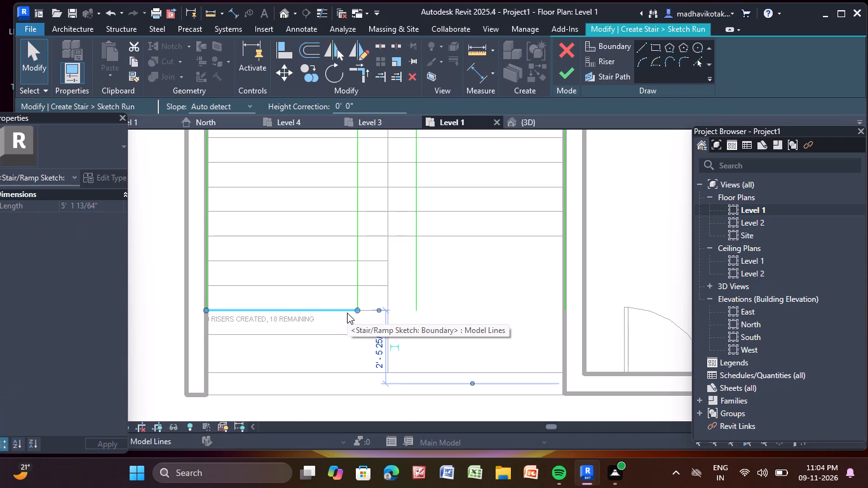
key(Delete)
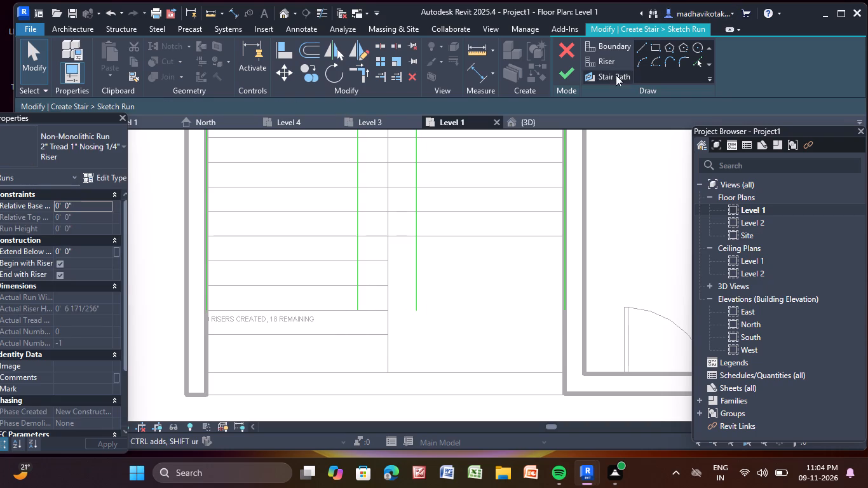
Draw riser lines across the south ends of the east and west flights, spanning between each flight's boundary lines.
click(607, 64)
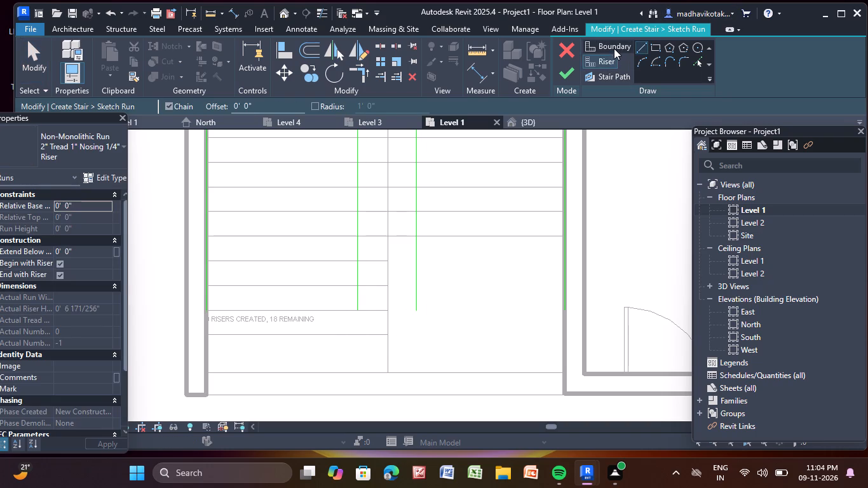
click(614, 48)
click(607, 58)
click(641, 50)
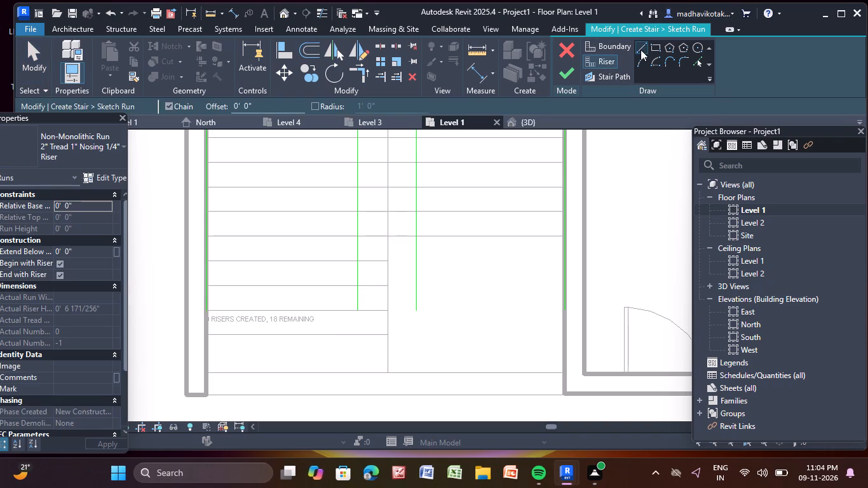
click(419, 312)
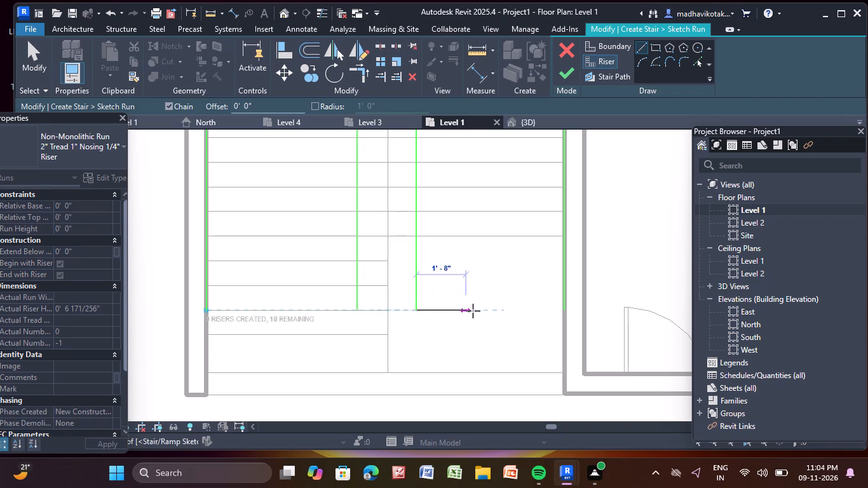
click(564, 313)
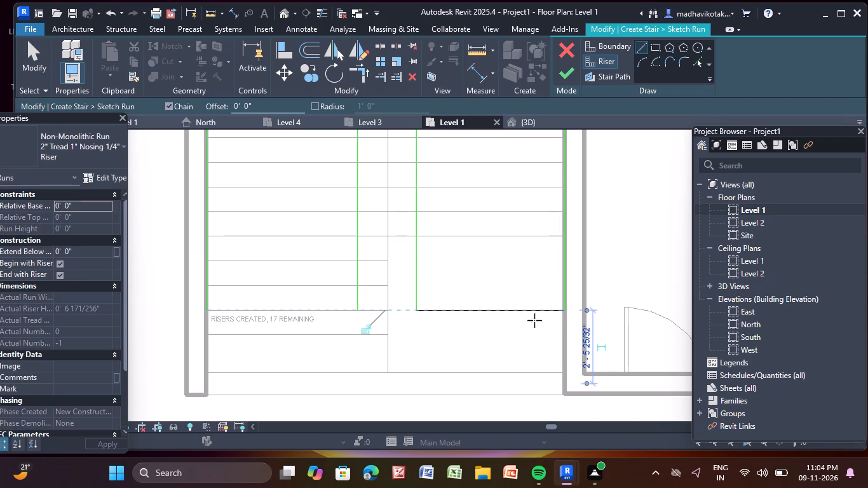
scroll(348, 313, up, 7)
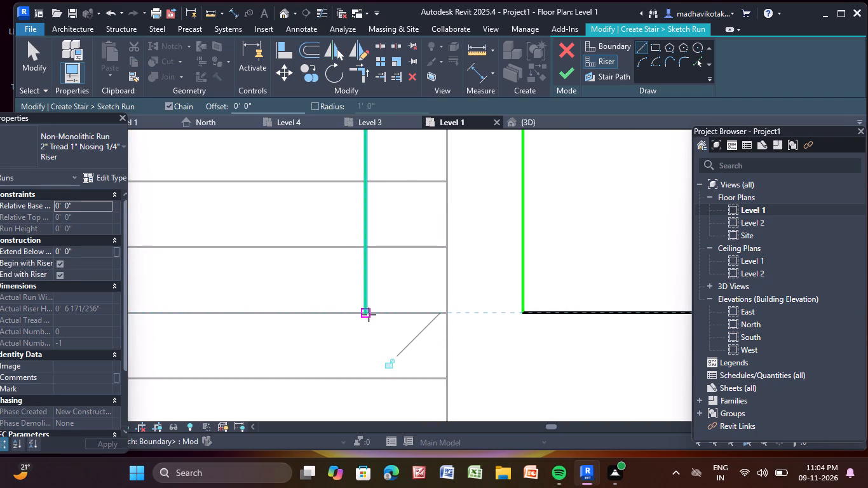
click(369, 315)
middle_drag(314, 301, 514, 296)
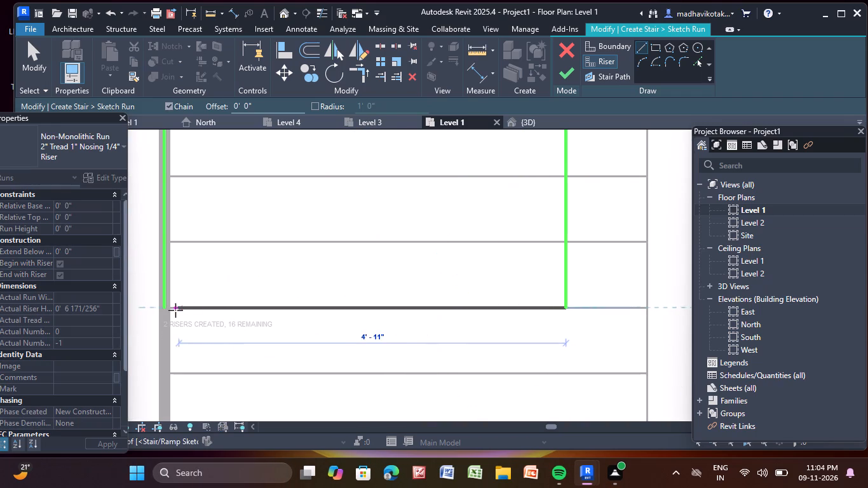
click(166, 310)
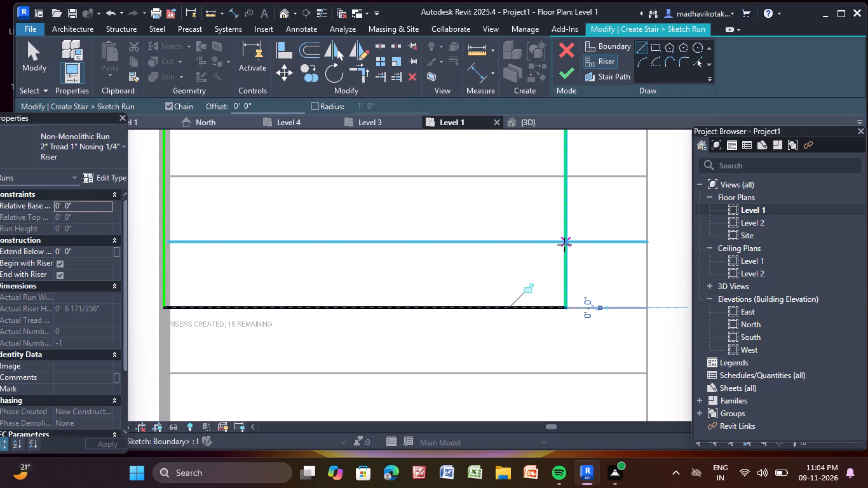
Trace four more risers northward across the west flight over the plan's tread lines, spaced 0'-10" apart.
click(564, 243)
click(164, 244)
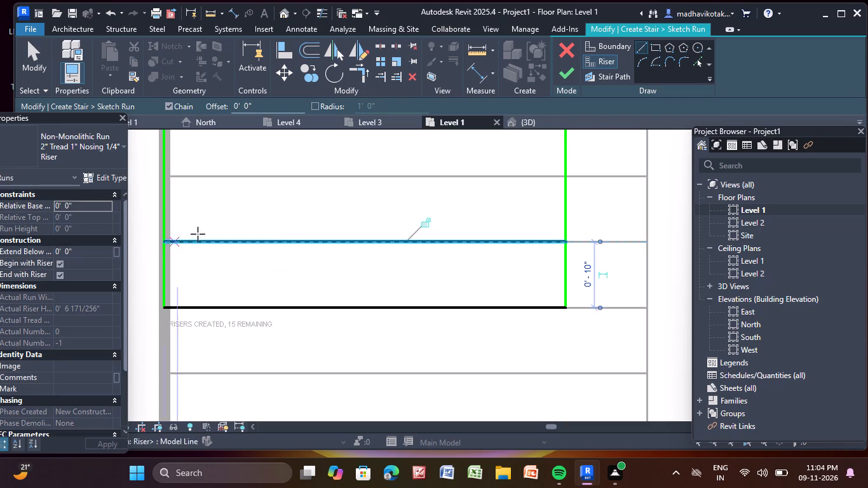
scroll(388, 230, down, 1)
middle_drag(388, 231, 408, 329)
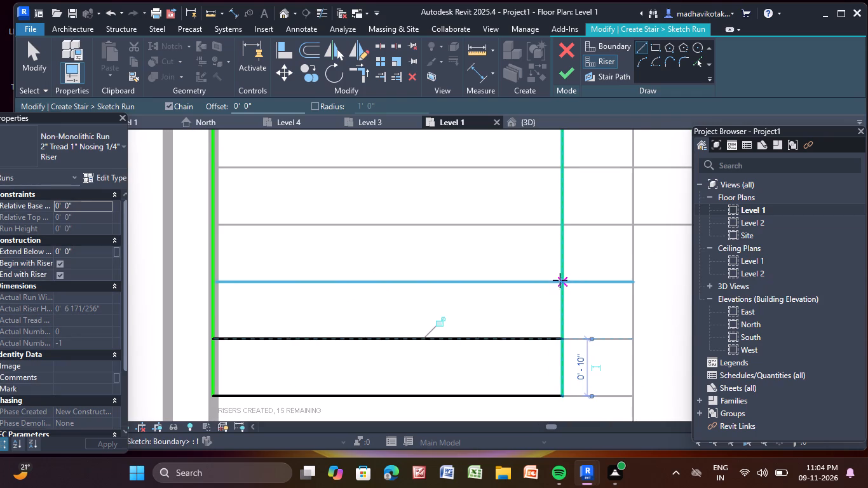
click(563, 283)
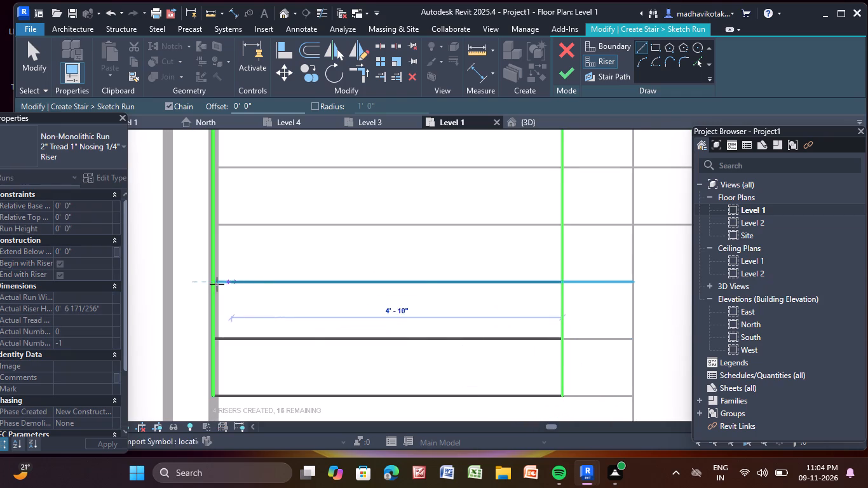
click(216, 284)
click(562, 224)
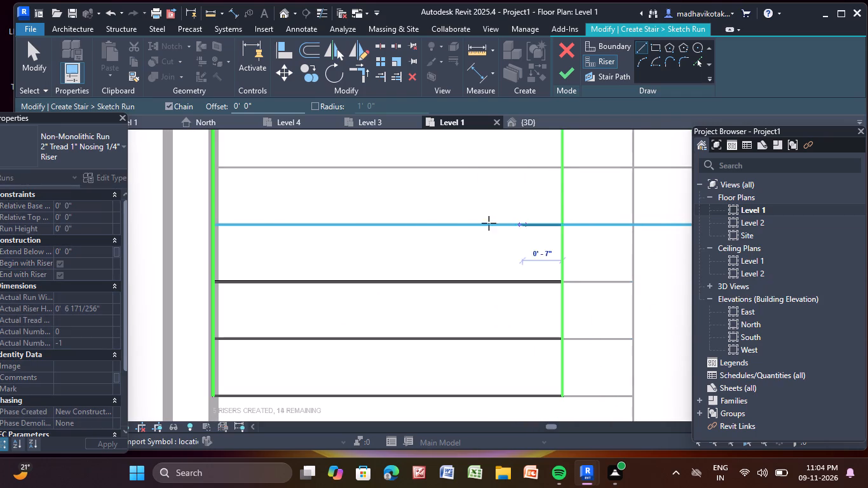
click(215, 226)
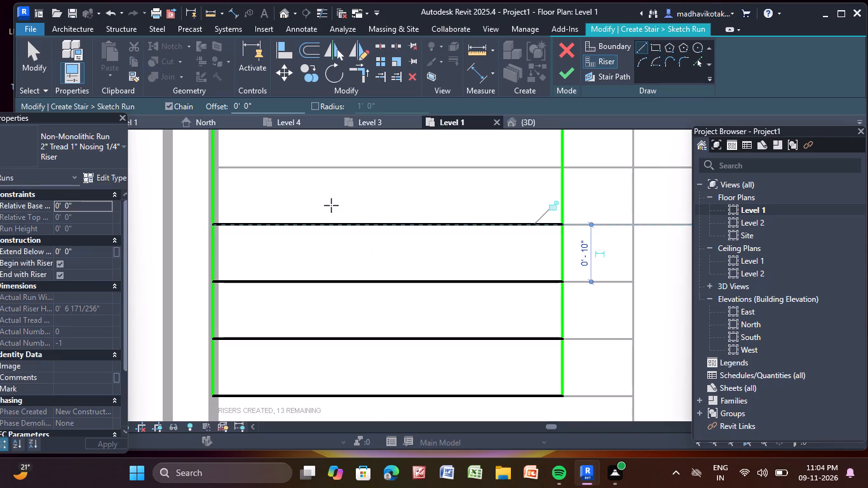
click(562, 168)
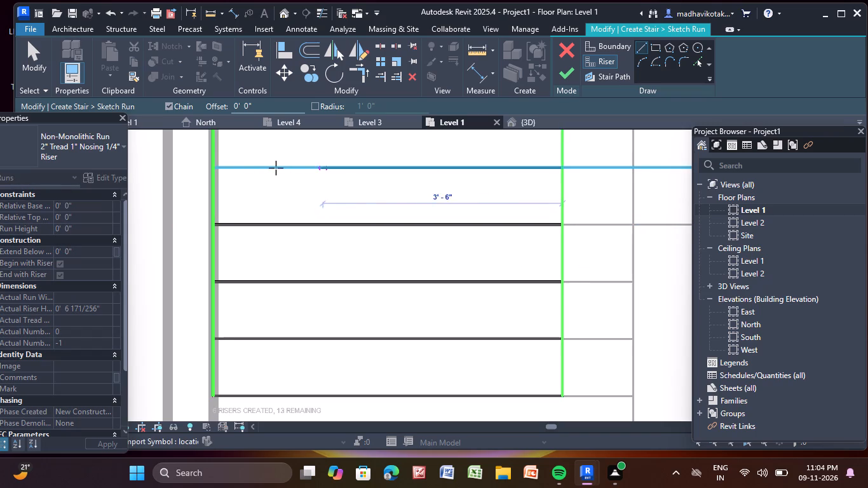
click(215, 168)
Add the next three west-flight risers northward at 0'-10" spacing, between the inner and outer boundary lines.
scroll(325, 184, down, 1)
middle_drag(325, 187, 326, 212)
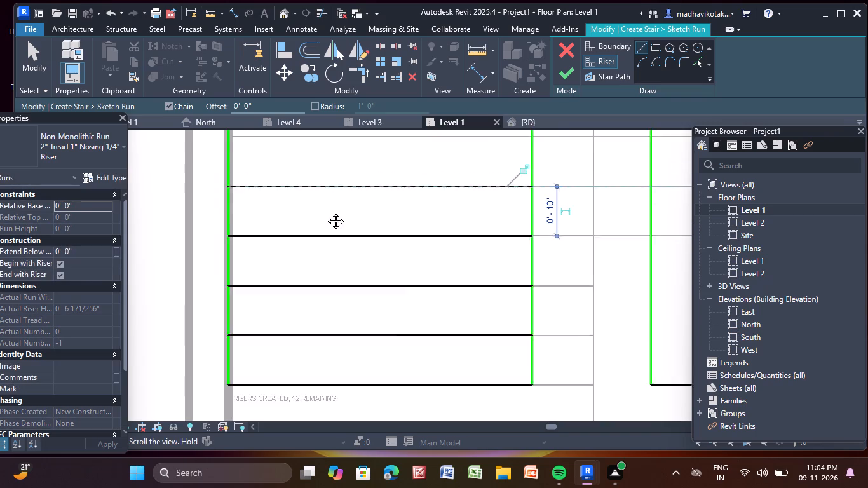
middle_drag(326, 212, 318, 381)
click(526, 314)
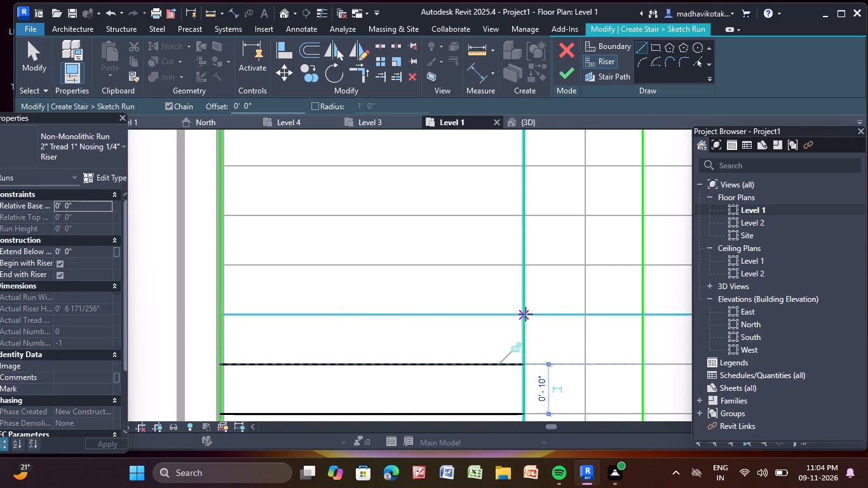
click(223, 313)
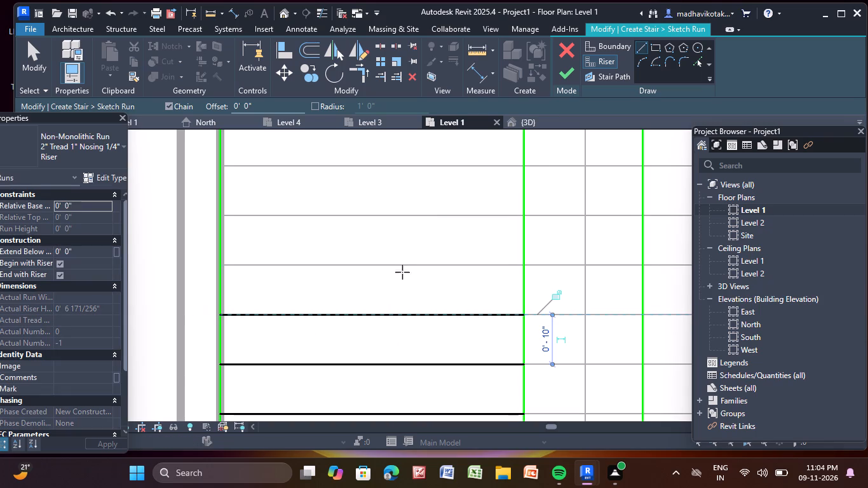
click(522, 267)
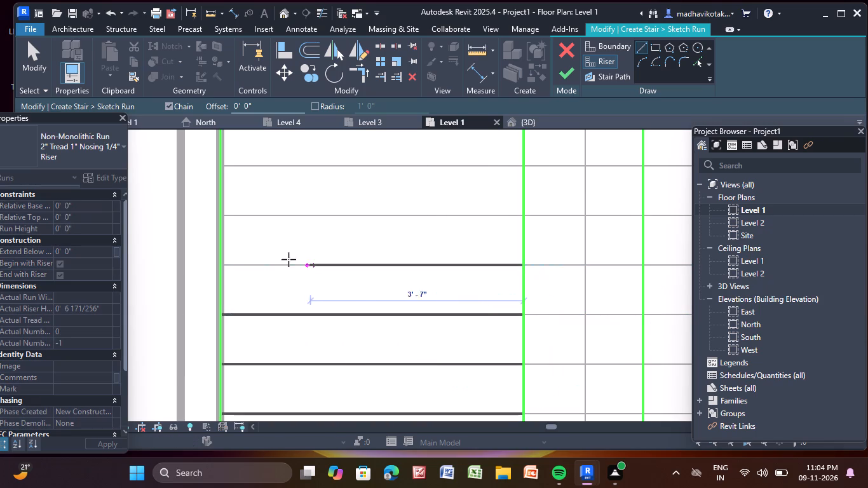
click(218, 262)
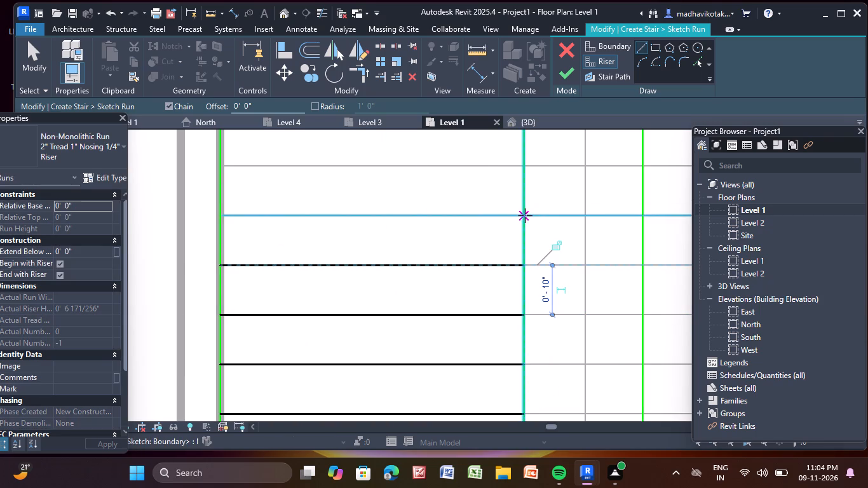
drag(524, 215, 516, 220)
click(221, 218)
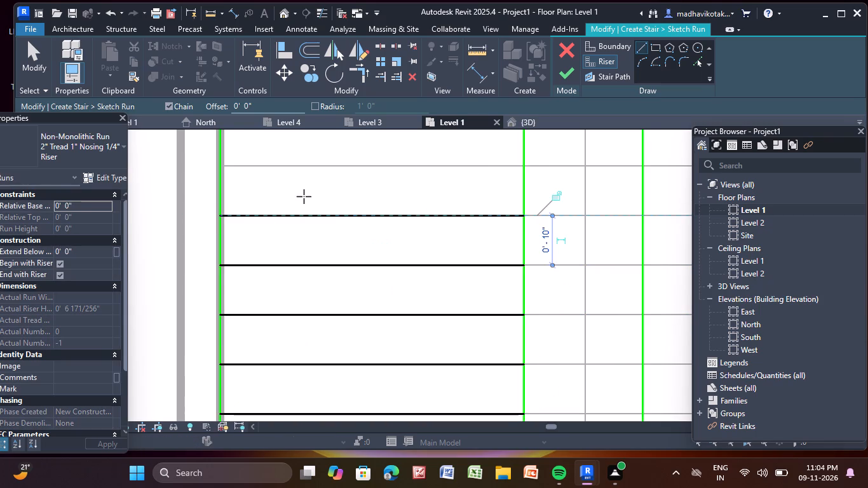
Continue the west flight with four more risers northward over the plan's tread lines at 0'-10" spacing.
middle_drag(304, 226, 300, 320)
click(523, 263)
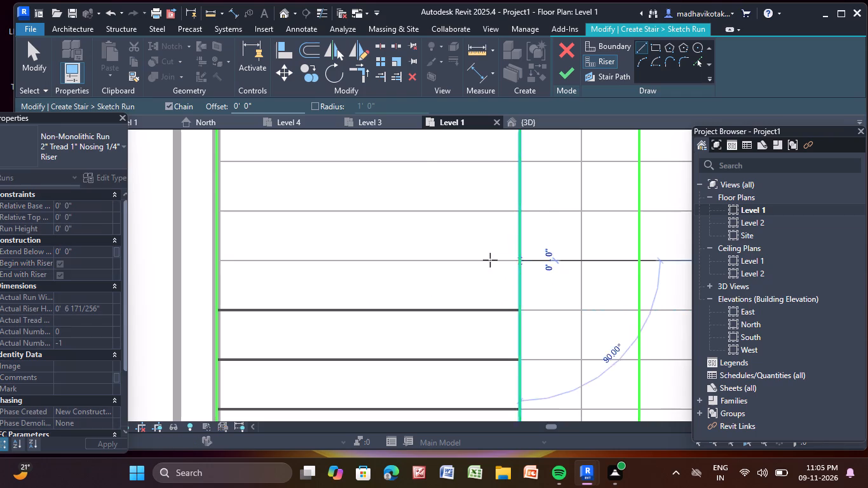
click(217, 262)
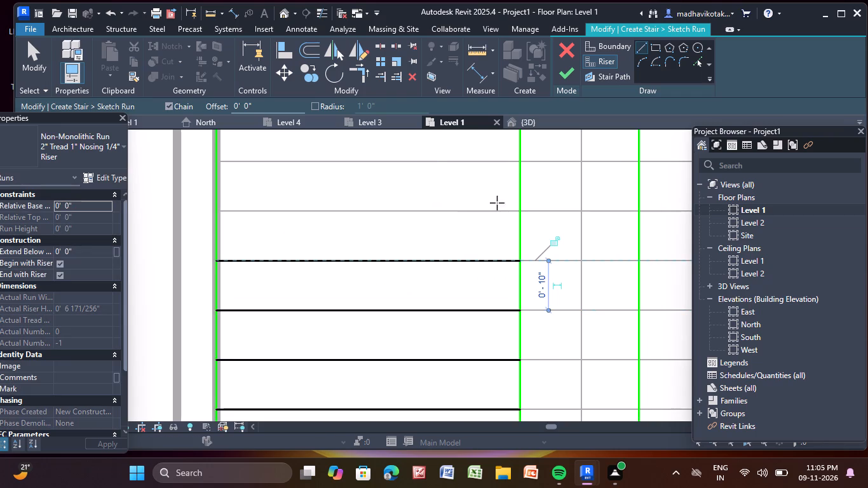
click(520, 212)
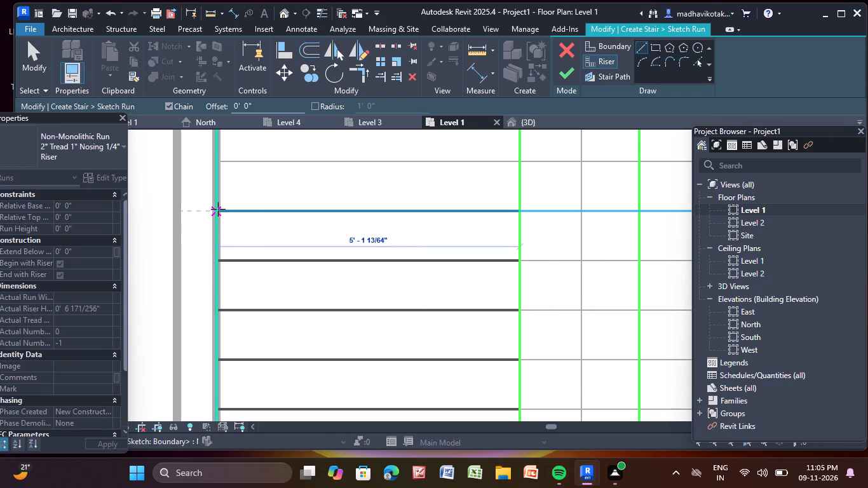
click(218, 209)
middle_drag(346, 175, 334, 269)
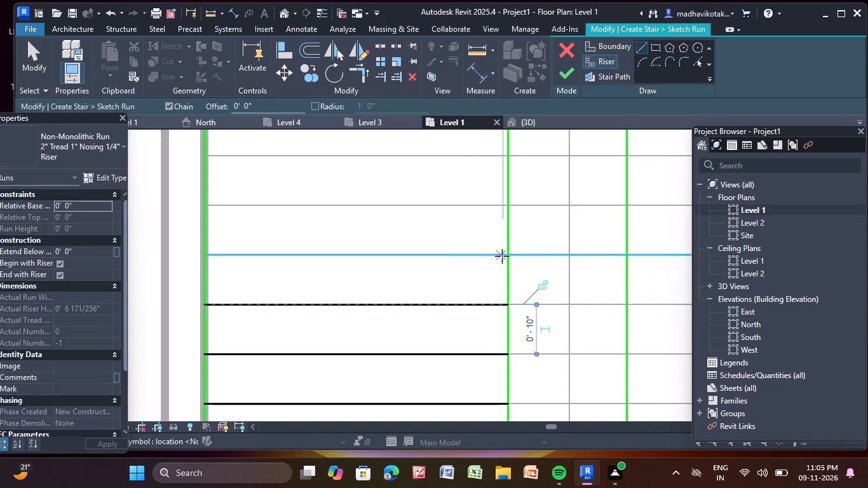
click(506, 256)
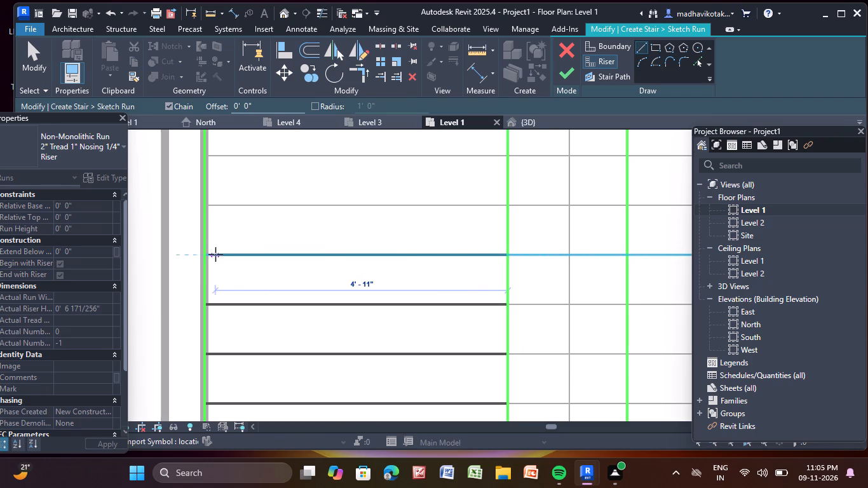
click(205, 256)
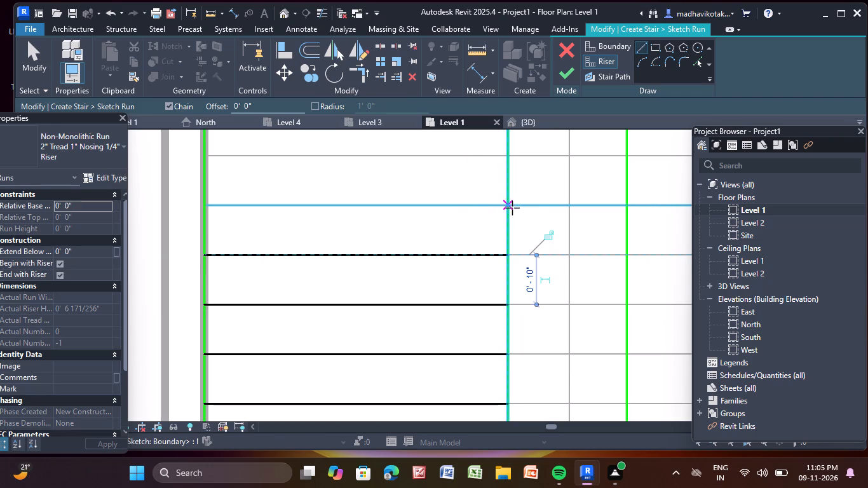
click(508, 206)
click(204, 206)
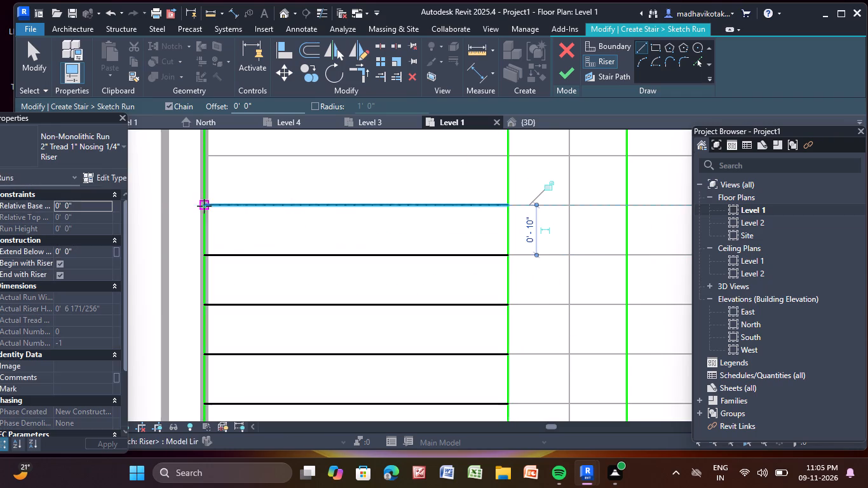
Draw the west flight's last three risers at 0'-10" spacing, ending on the plan's northernmost tread line below the landing.
middle_drag(330, 198, 320, 329)
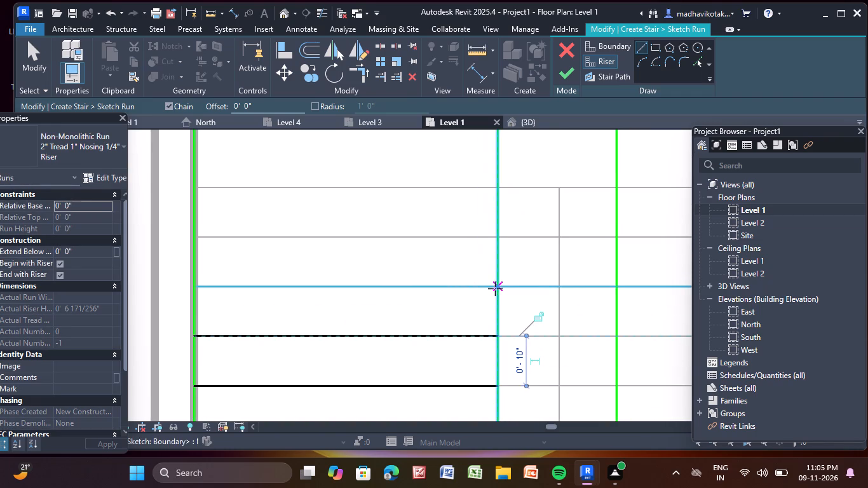
click(498, 289)
click(191, 288)
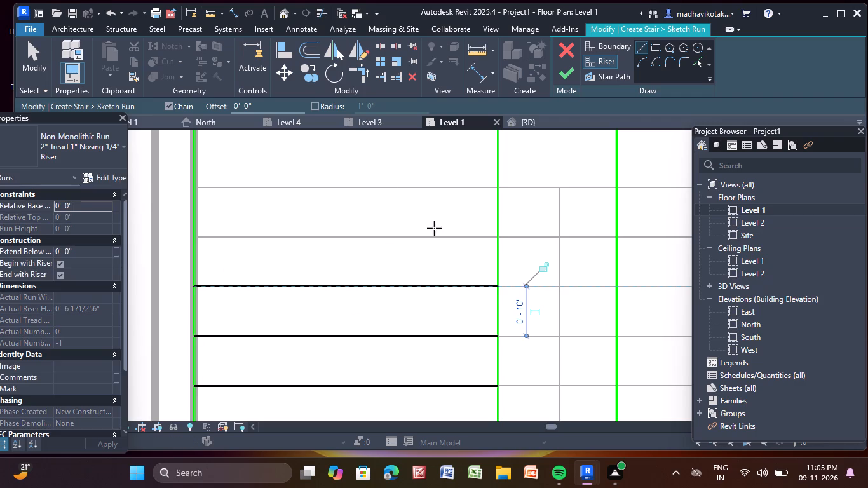
click(499, 236)
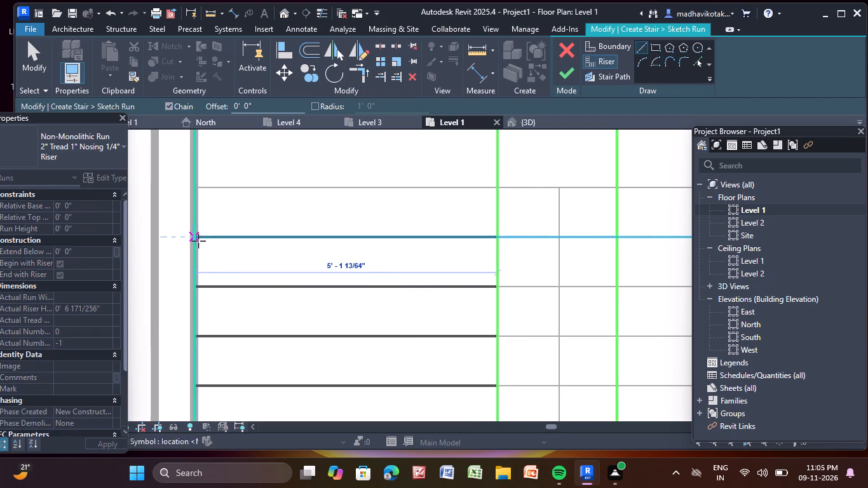
click(194, 238)
scroll(278, 221, down, 3)
middle_drag(295, 224, 294, 279)
scroll(451, 270, up, 3)
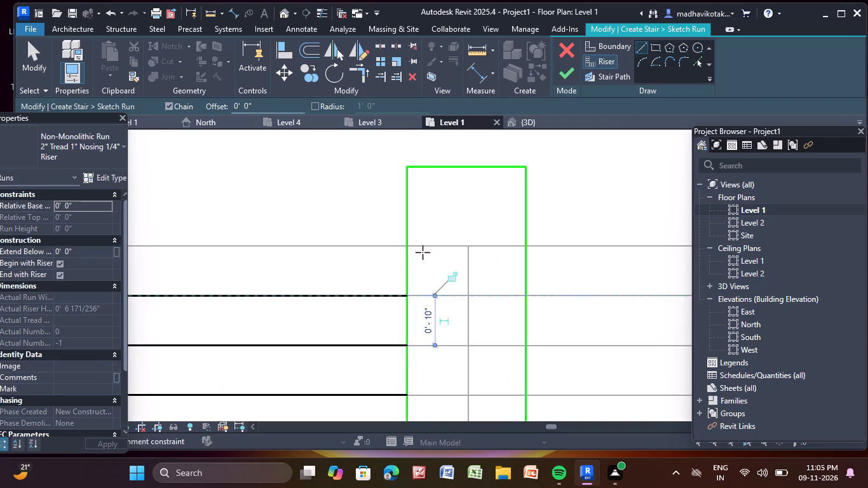
scroll(422, 252, up, 3)
click(403, 243)
middle_drag(333, 224, 487, 222)
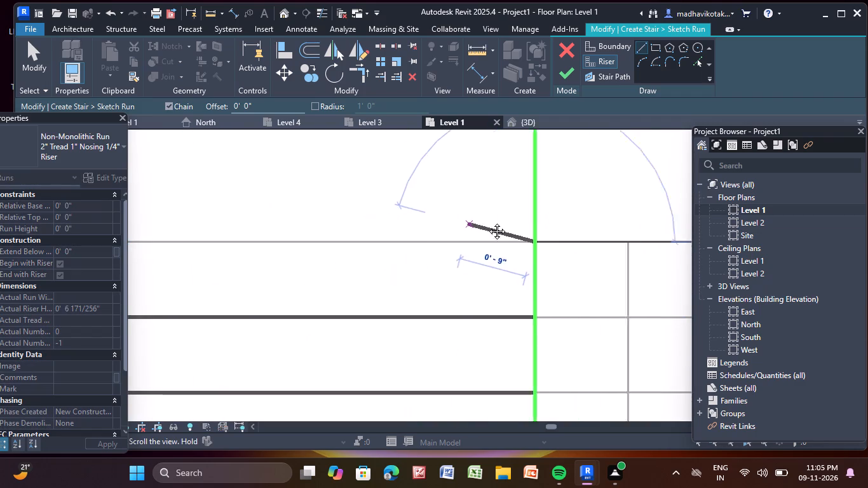
middle_drag(487, 222, 518, 227)
scroll(259, 231, down, 3)
middle_drag(257, 231, 341, 230)
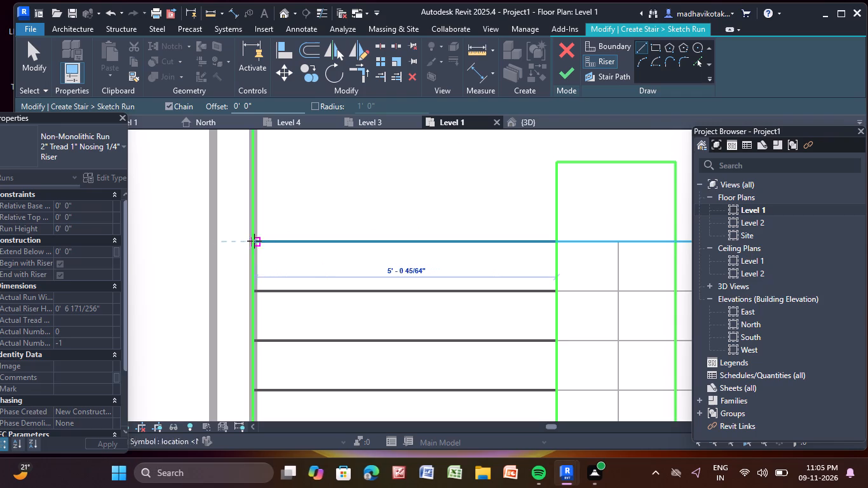
click(254, 241)
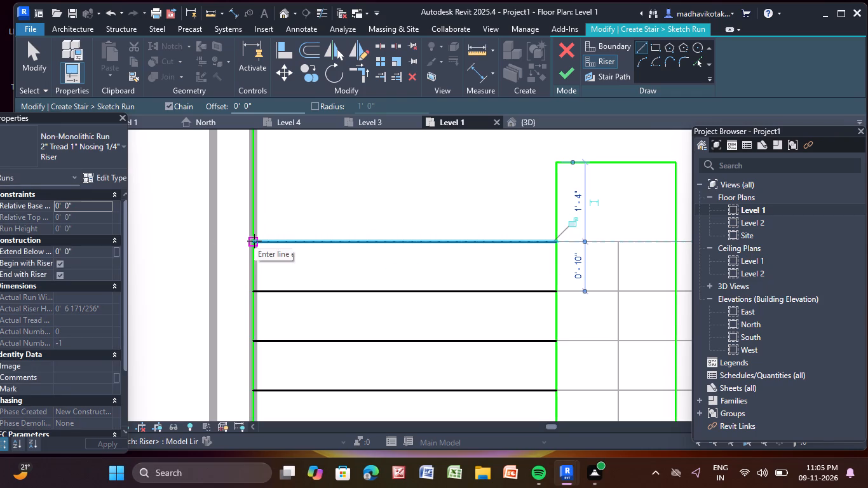
Draw three 5'-0" risers across the east flight, working northward from its bottom riser at 0'-10" spacing over the plan's tread lines.
scroll(247, 235, down, 8)
scroll(325, 283, up, 1)
scroll(337, 303, down, 2)
middle_drag(341, 316, 316, 201)
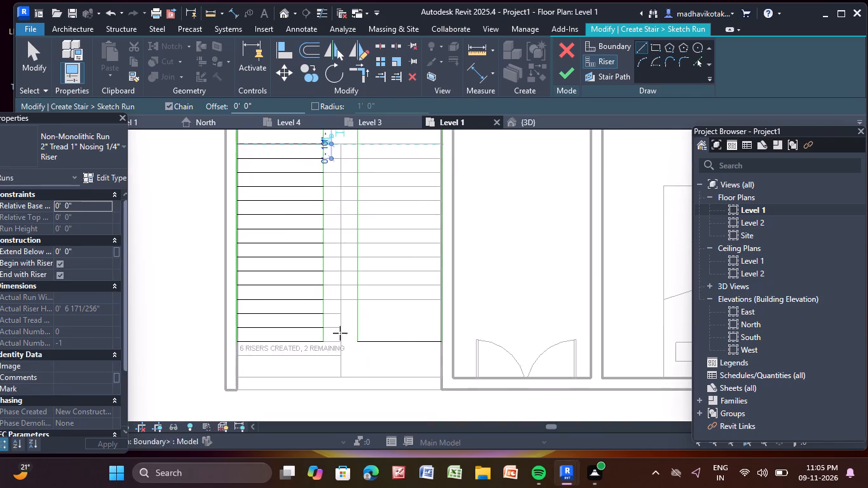
scroll(346, 358, up, 8)
click(369, 306)
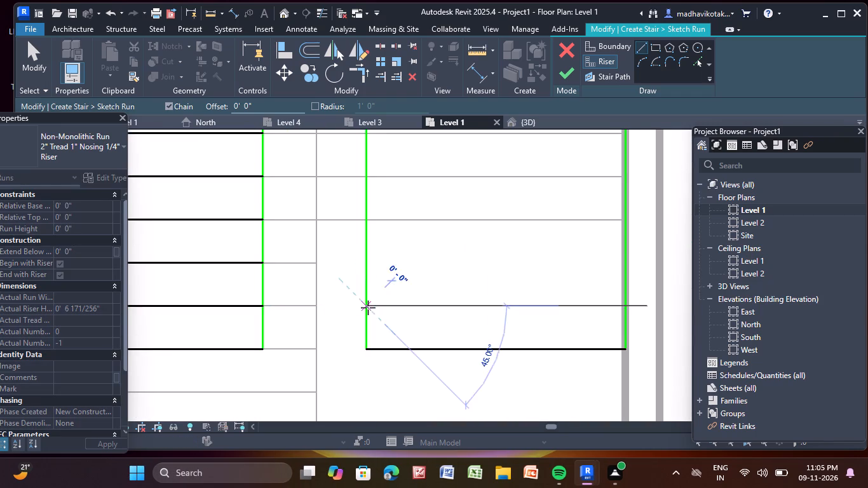
click(628, 306)
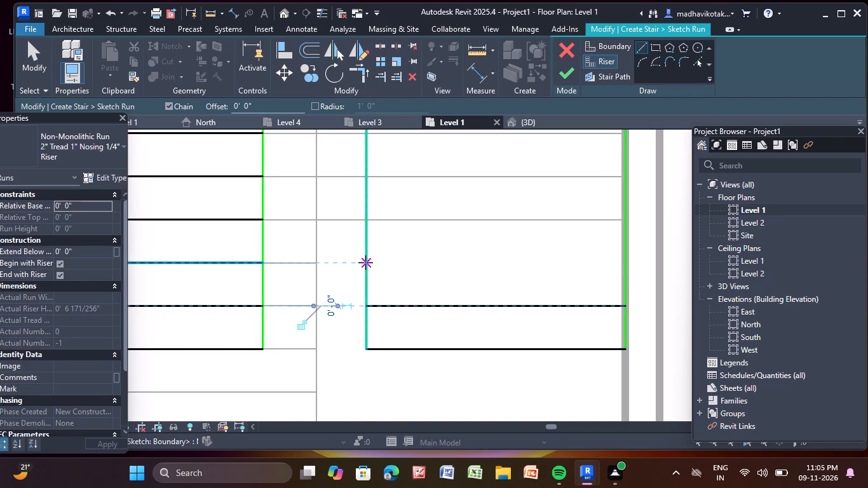
click(365, 262)
click(624, 266)
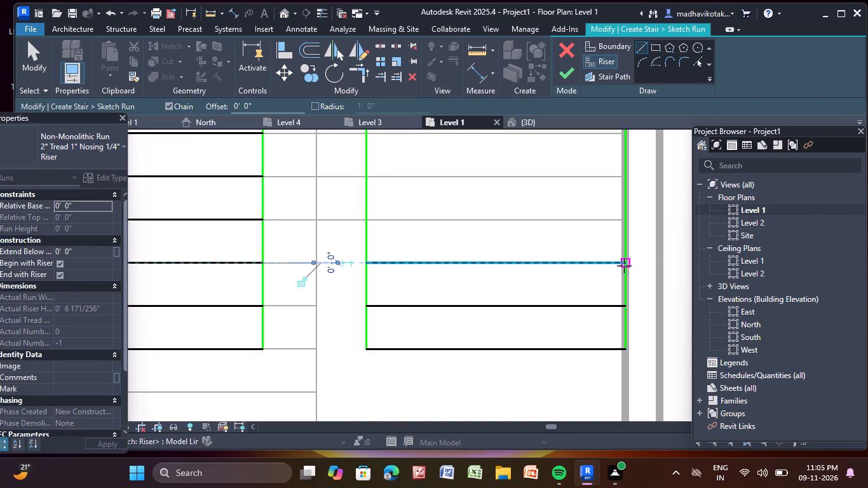
click(366, 223)
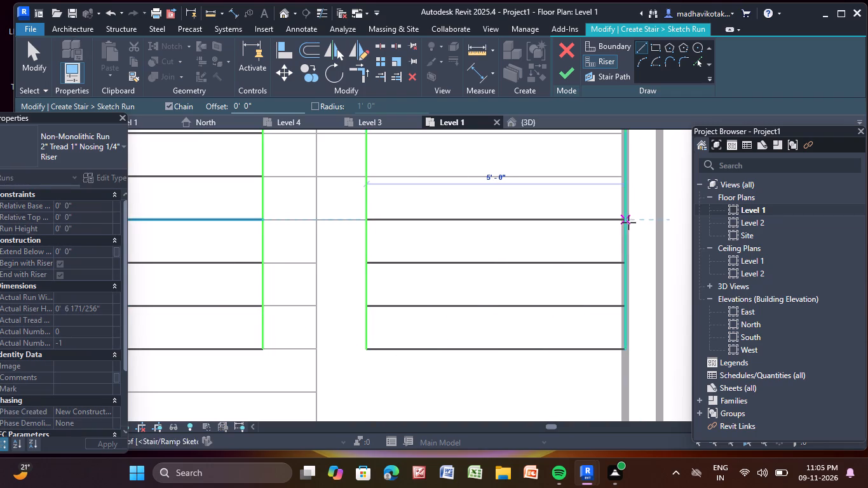
click(627, 222)
Continue the east flight with four more risers northward at 0'-10" spacing, between the inner and outer boundary lines.
middle_drag(480, 205, 414, 283)
scroll(311, 264, up, 1)
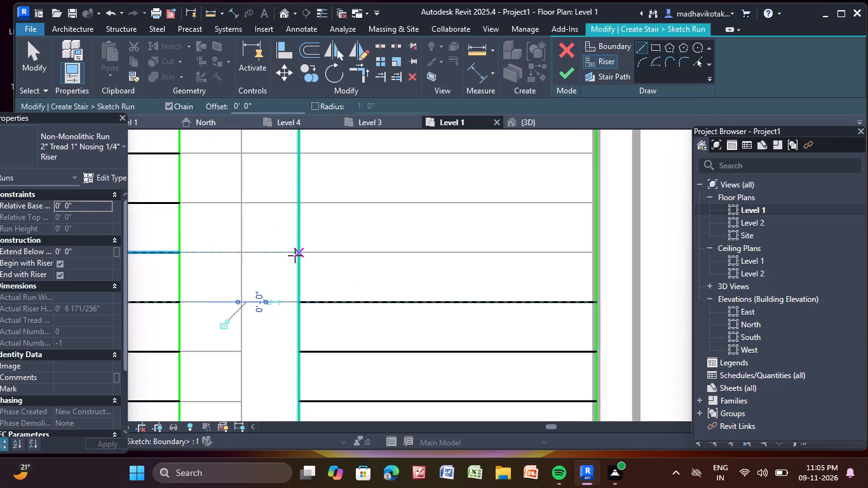
click(297, 252)
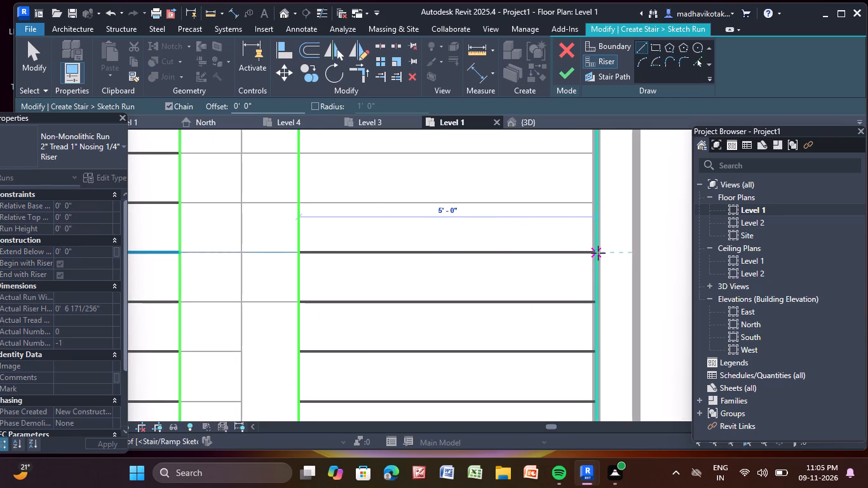
click(599, 253)
click(301, 200)
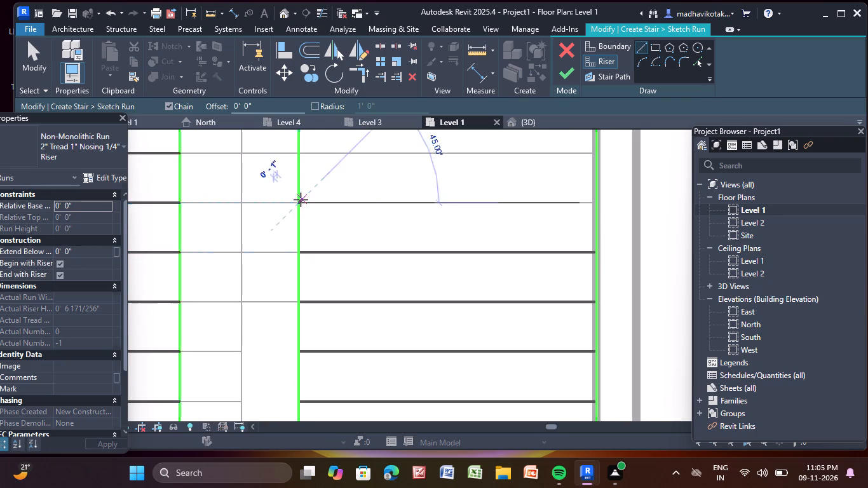
click(596, 201)
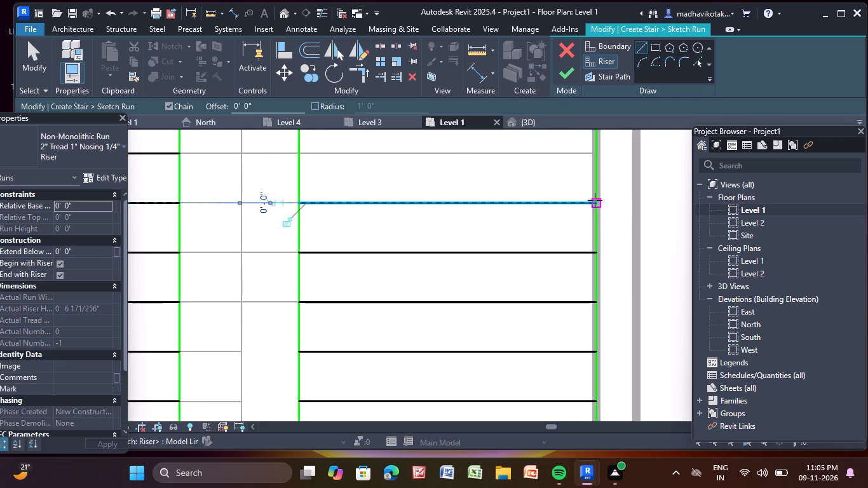
middle_drag(468, 195, 400, 351)
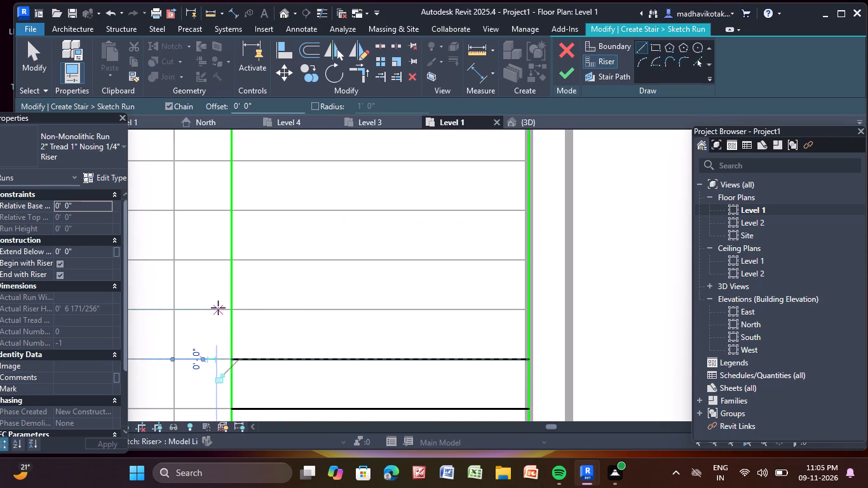
click(229, 307)
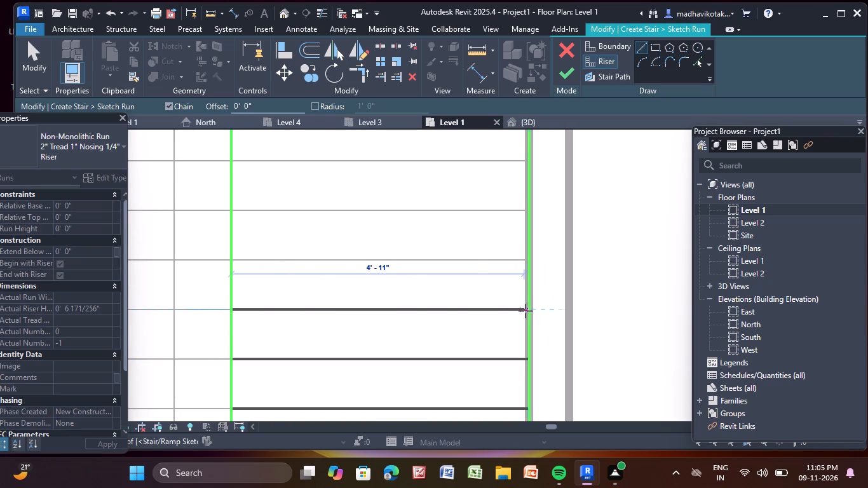
click(528, 308)
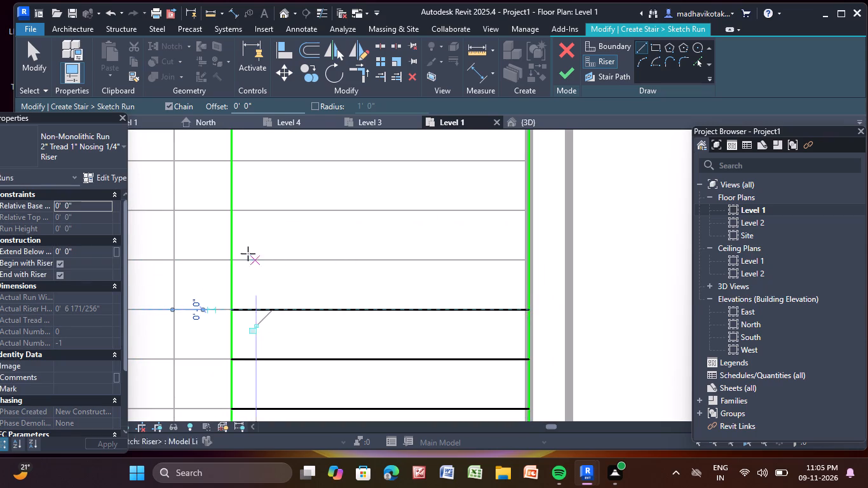
click(233, 262)
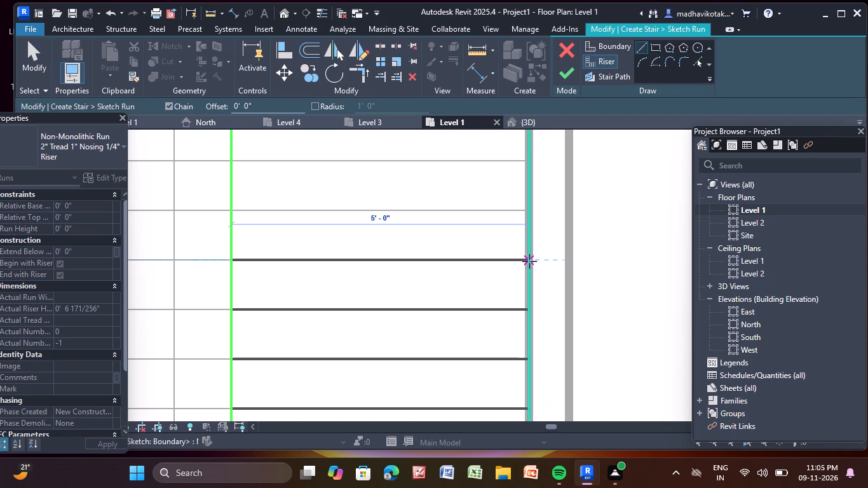
click(529, 261)
Trace the next four east-flight risers northward over the plan's tread lines, each 5'-0" long between the boundaries.
middle_drag(366, 232, 382, 322)
scroll(280, 306, up, 2)
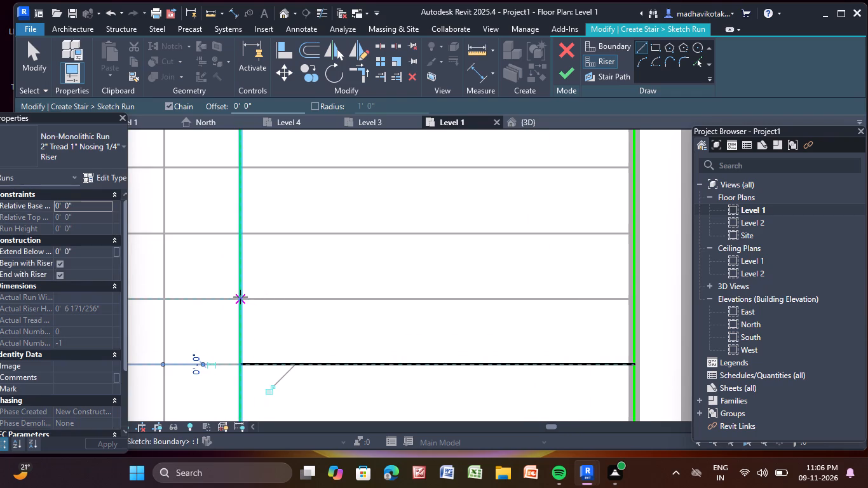
click(240, 297)
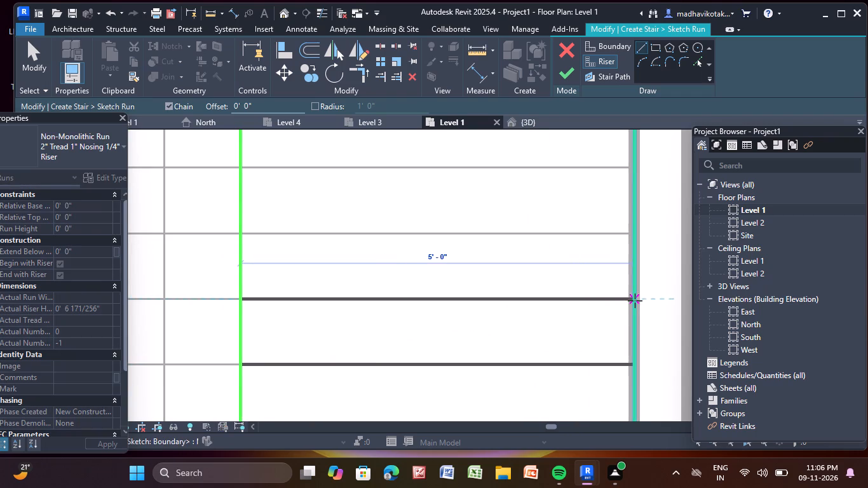
click(635, 300)
click(239, 235)
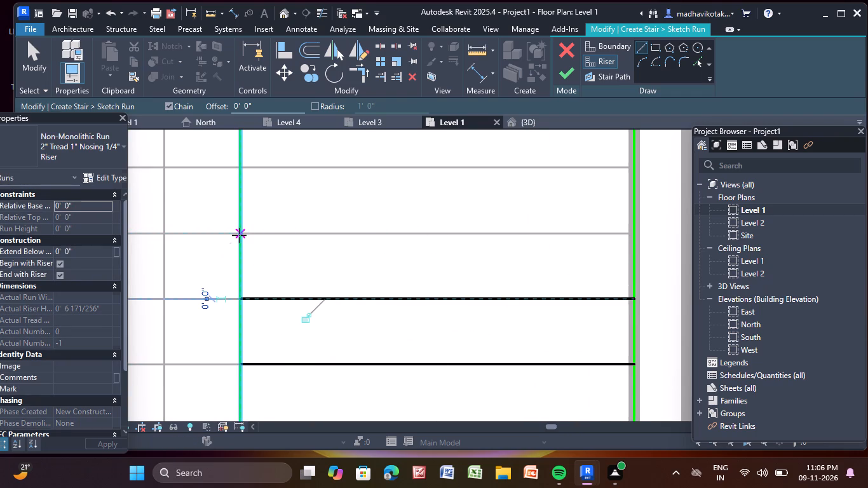
click(630, 235)
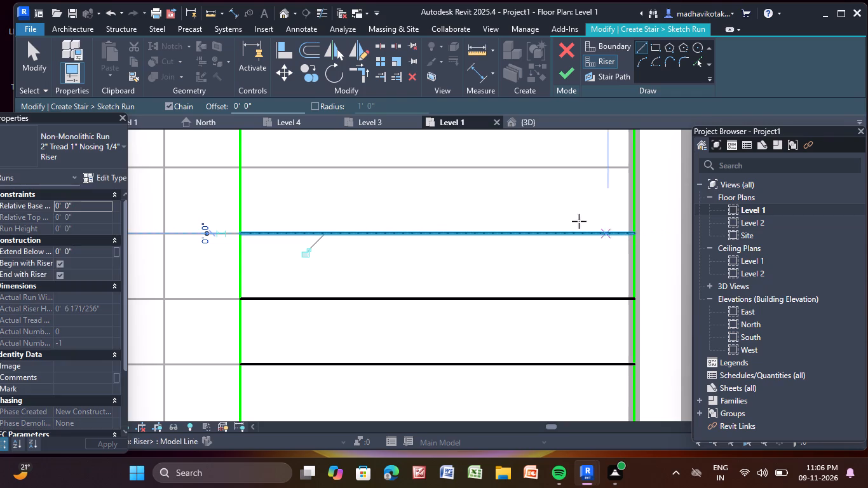
click(239, 165)
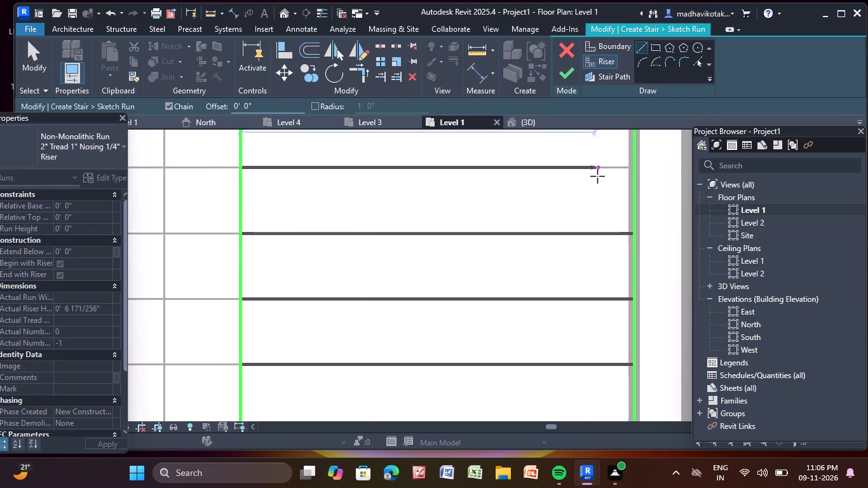
click(638, 167)
middle_drag(527, 200, 512, 342)
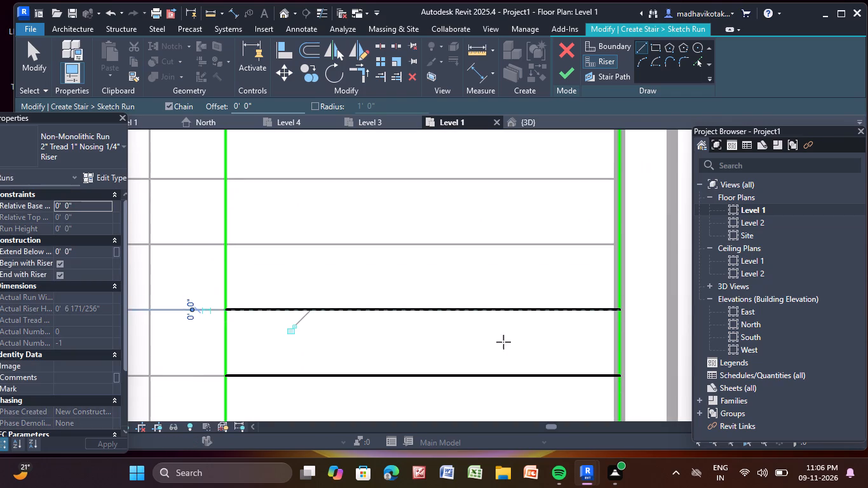
click(224, 247)
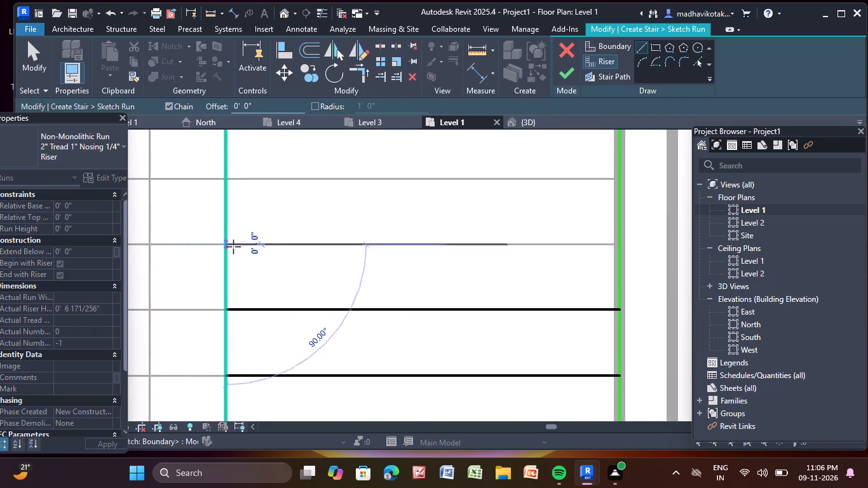
click(621, 248)
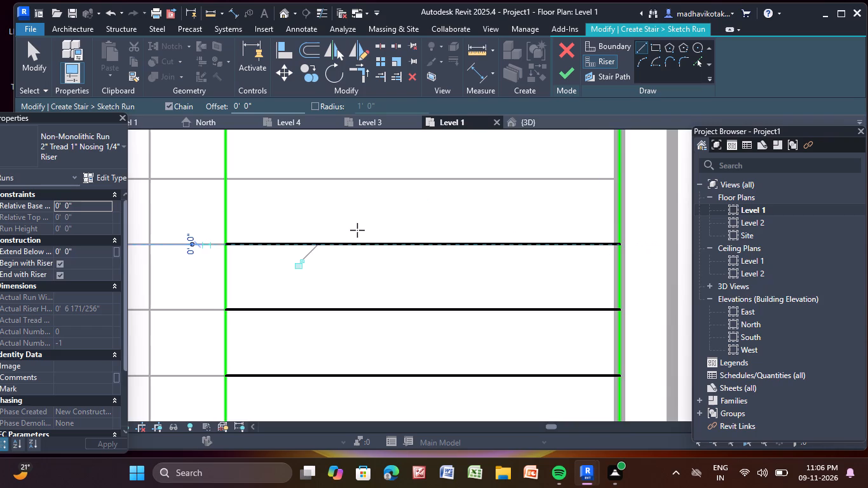
Draw the east flight's last three risers at 0'-10" spacing, ending on the northernmost tread line below the landing, and finish riser drawing.
middle_drag(259, 214, 297, 327)
click(264, 292)
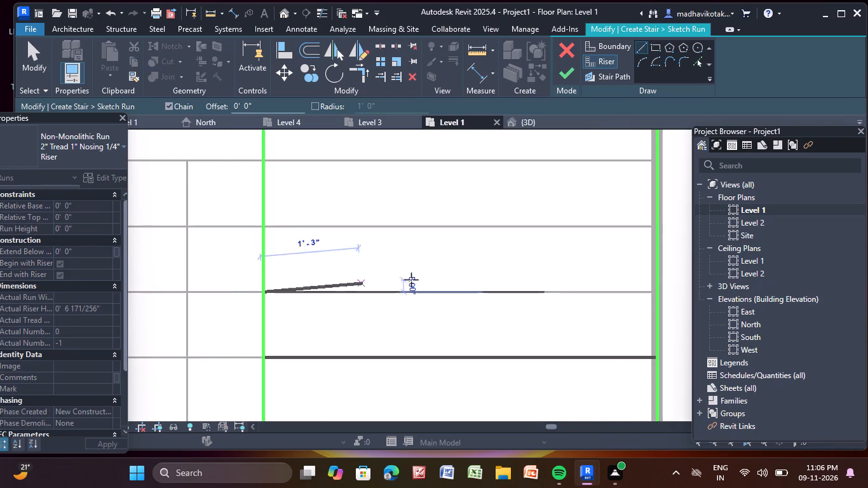
click(658, 297)
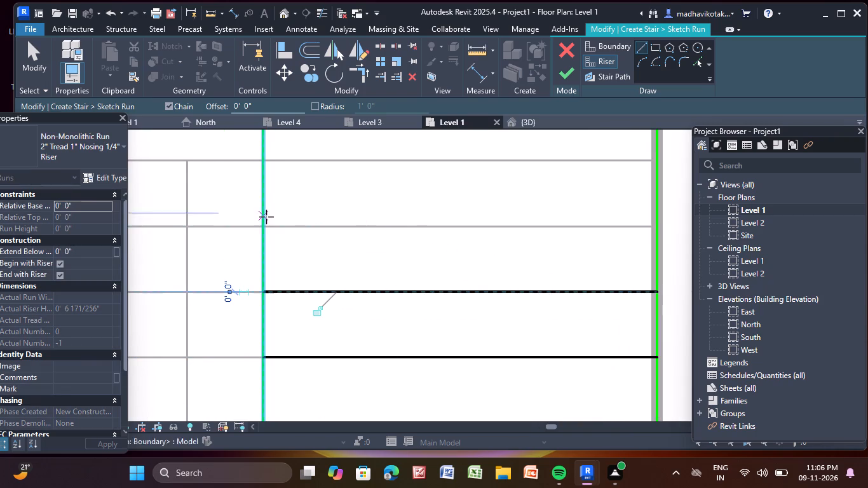
click(262, 226)
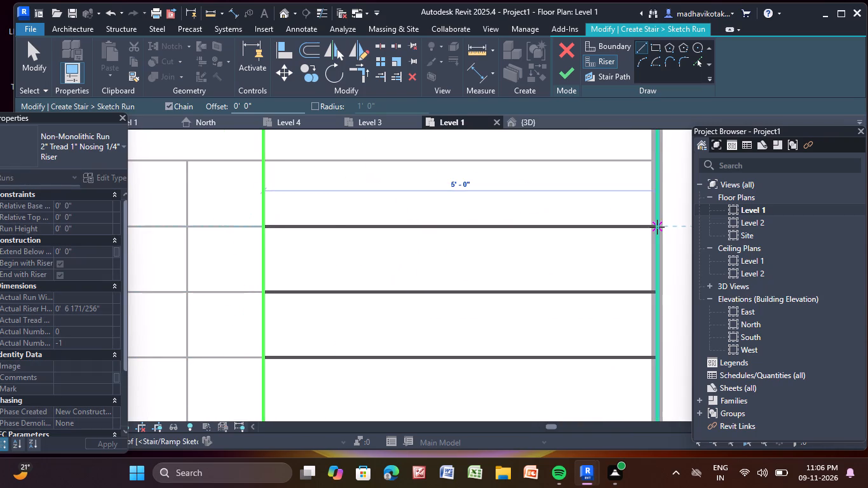
click(657, 227)
scroll(514, 207, down, 5)
middle_drag(505, 206, 479, 268)
scroll(440, 269, up, 3)
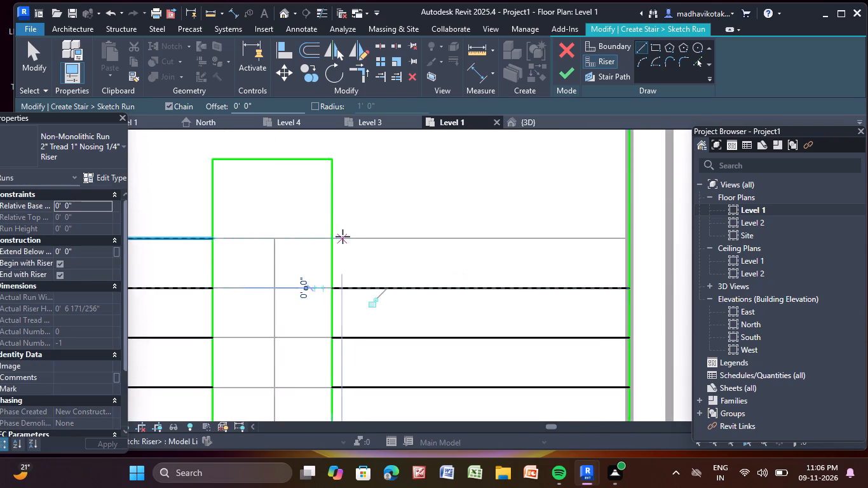
scroll(342, 236, up, 2)
click(331, 238)
scroll(545, 225, down, 3)
middle_drag(545, 226, 501, 234)
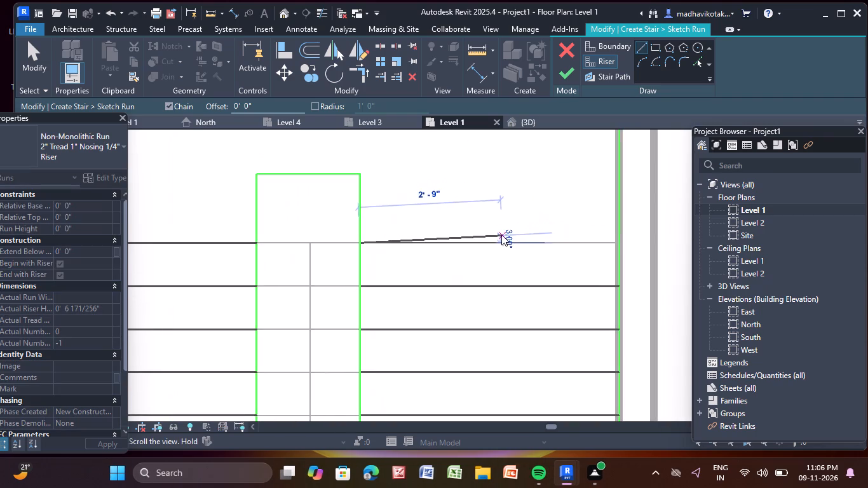
click(622, 242)
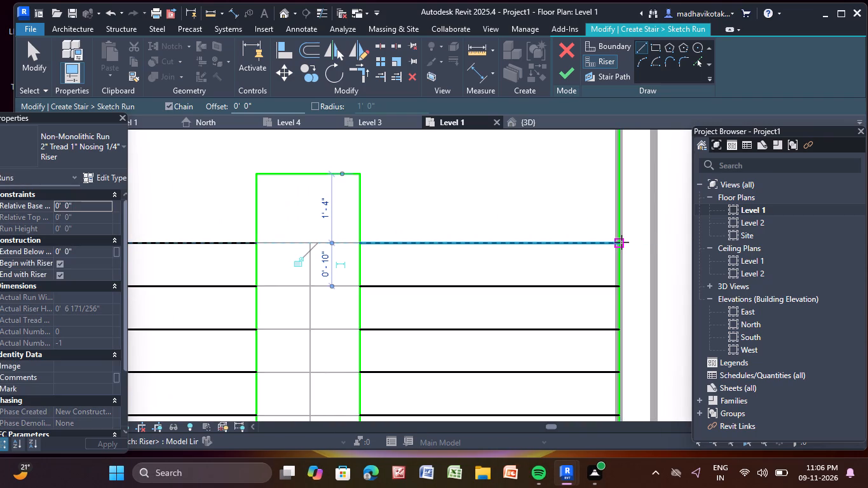
key(Escape)
key(Escape)
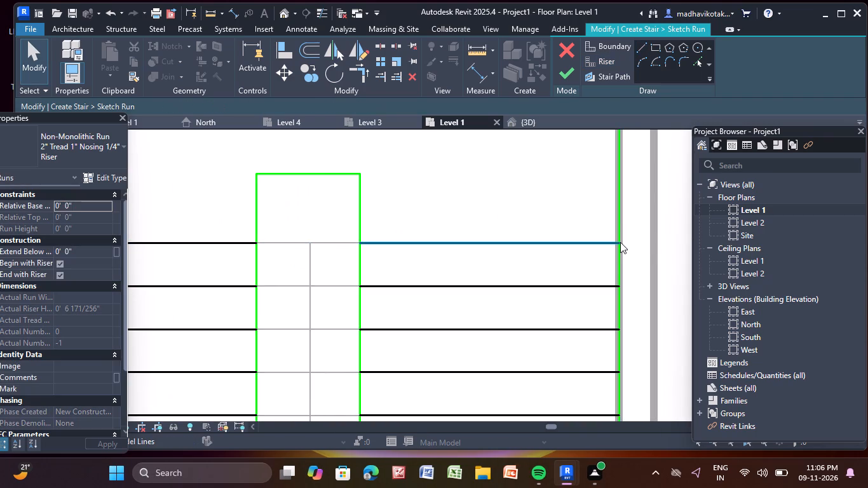
Draw the stair path from the west flight's bottom riser to the landing, 6'-6" east across it, and 14'-6" south to the east flight's bottom riser.
click(616, 78)
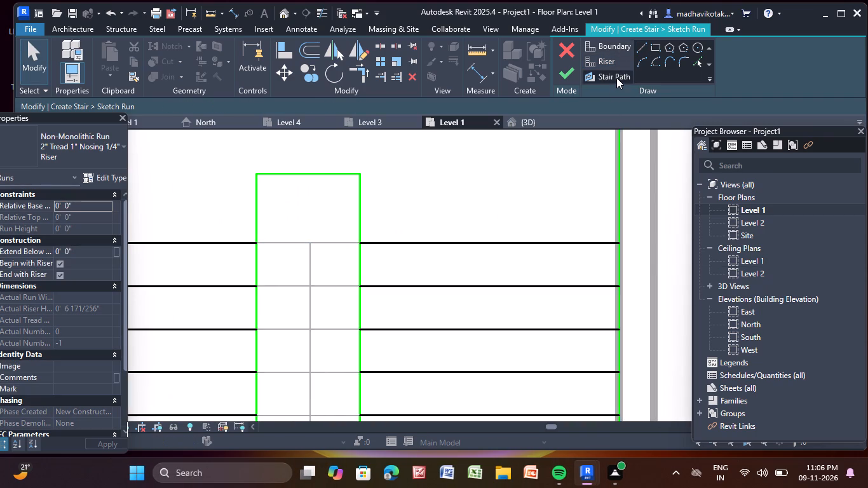
click(617, 78)
click(641, 46)
scroll(483, 335, down, 5)
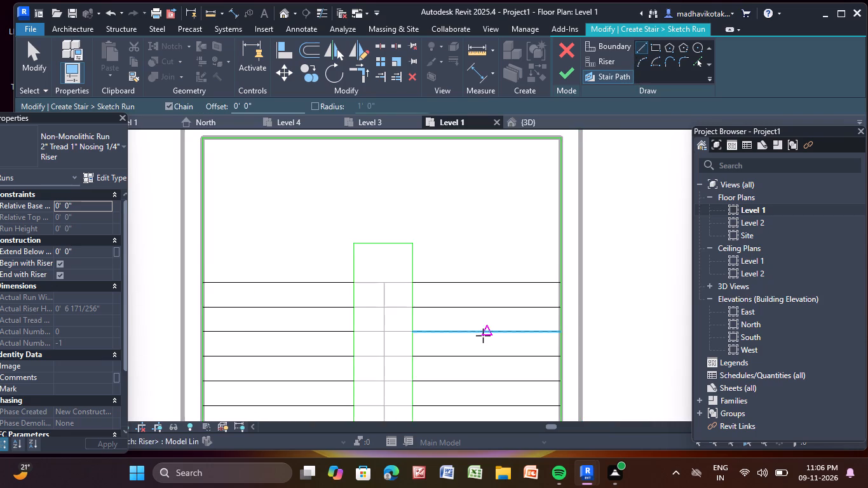
scroll(483, 335, down, 1)
middle_drag(481, 333, 446, 199)
middle_drag(449, 351, 448, 320)
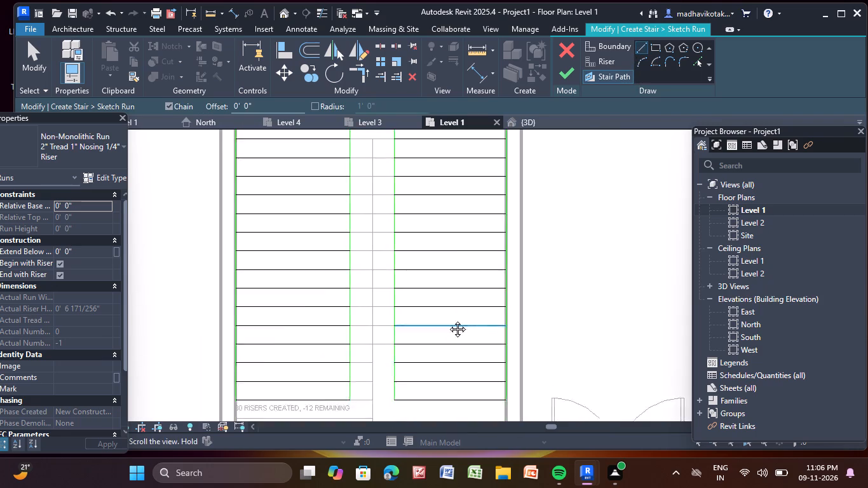
middle_drag(448, 320, 447, 287)
scroll(447, 287, up, 1)
click(265, 369)
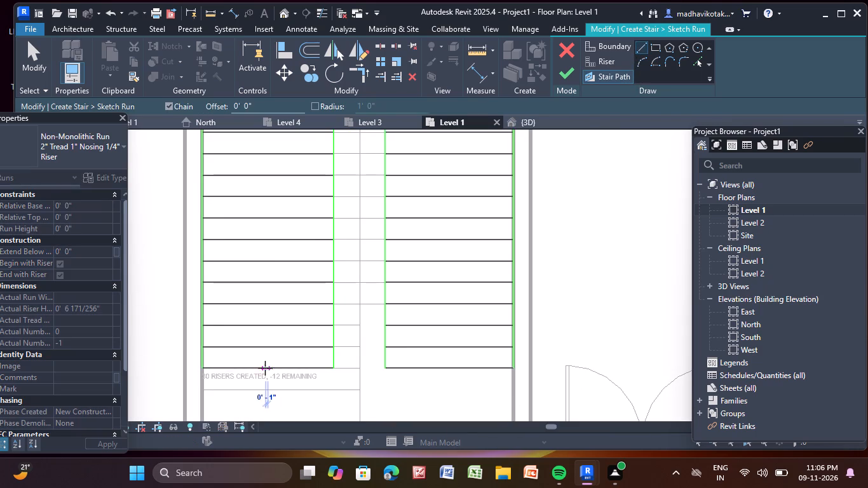
scroll(271, 251, down, 4)
middle_drag(271, 251, 263, 395)
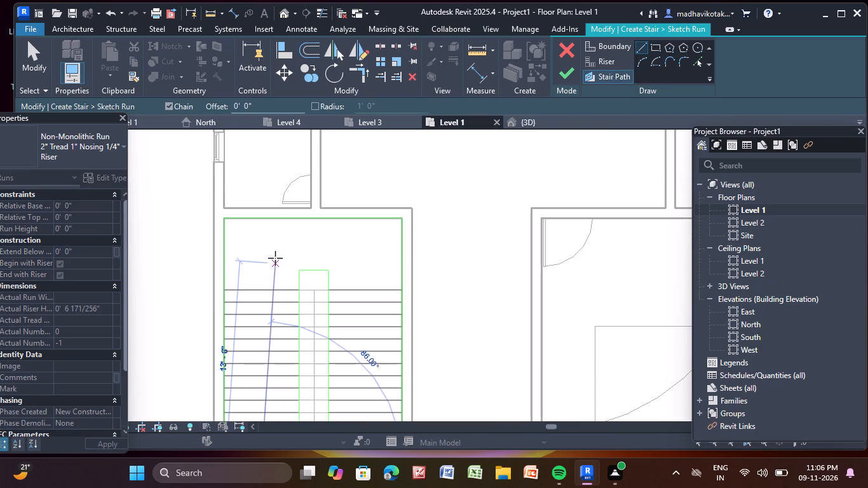
click(262, 247)
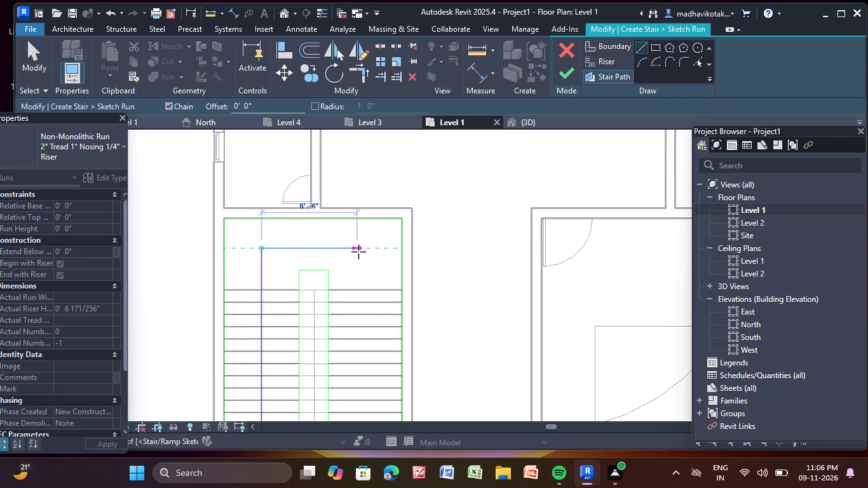
click(358, 252)
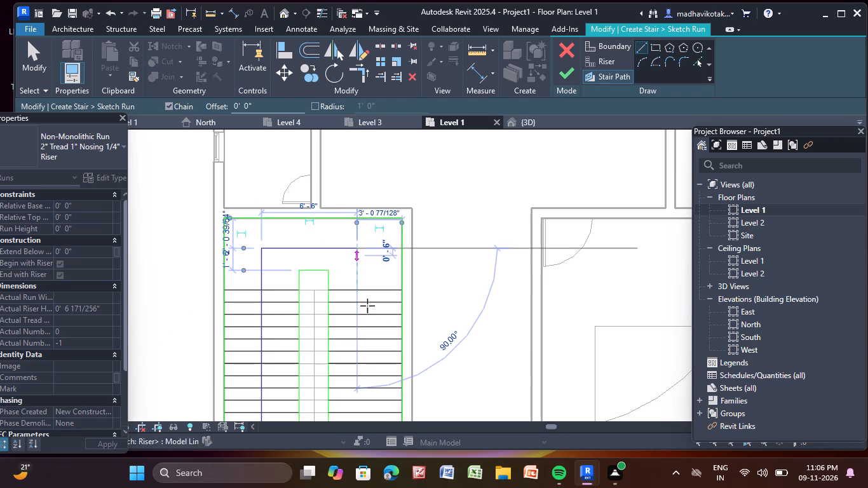
middle_drag(365, 309, 356, 200)
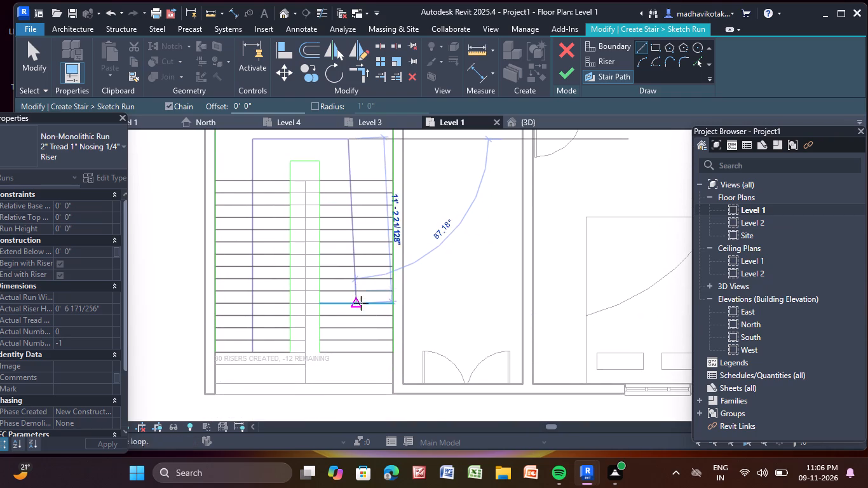
click(348, 351)
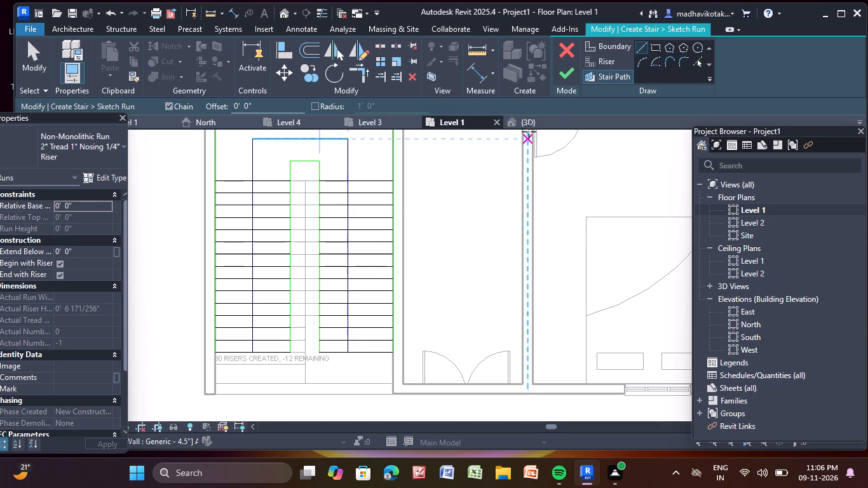
Finish the run sketch and complete the U-shaped stair.
click(564, 82)
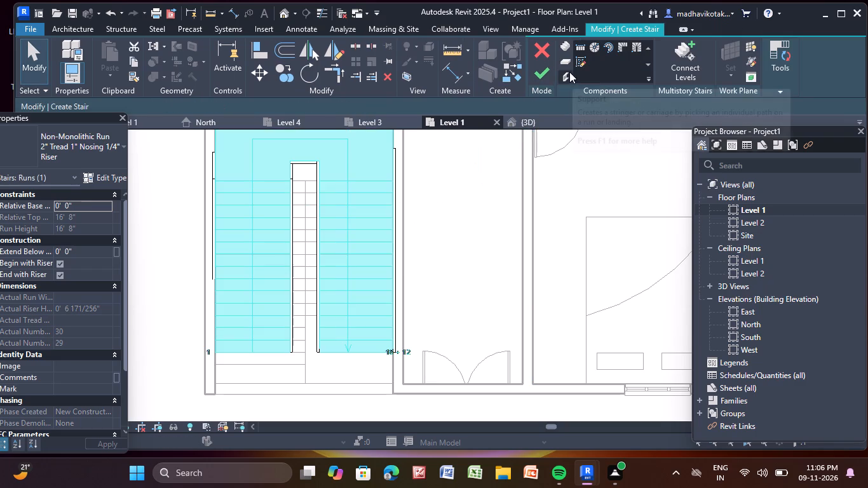
click(539, 76)
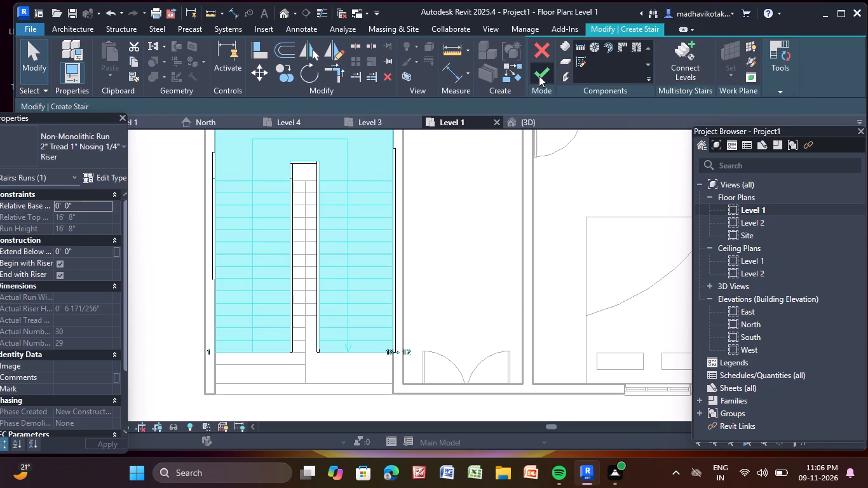
scroll(486, 157, down, 4)
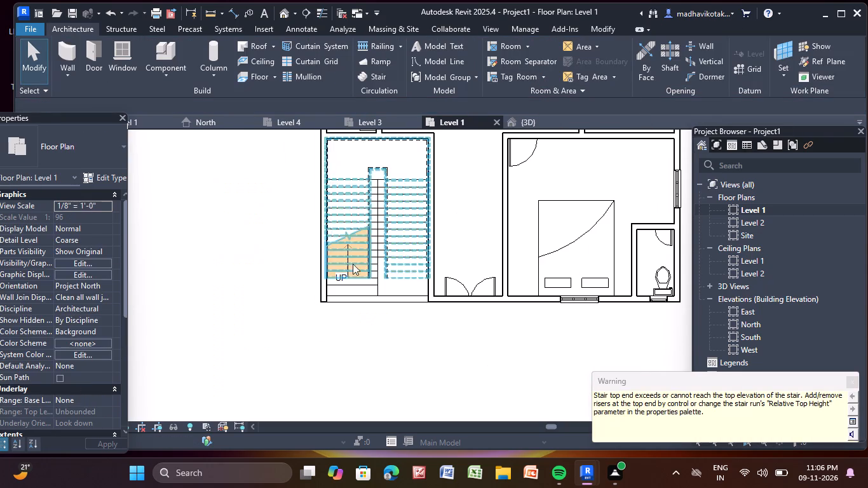
click(281, 222)
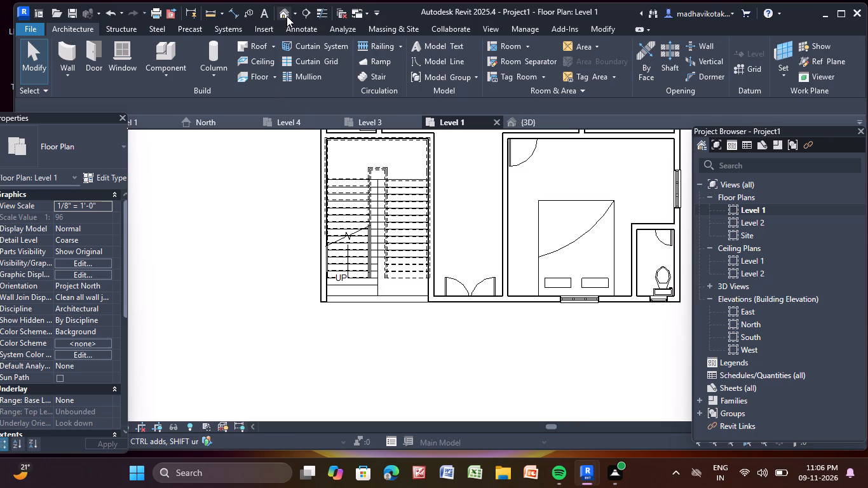
In the default 3D view, set the U-shaped stair's base offset to -1'.
click(287, 16)
middle_drag(252, 253, 378, 252)
scroll(399, 140, up, 3)
click(372, 187)
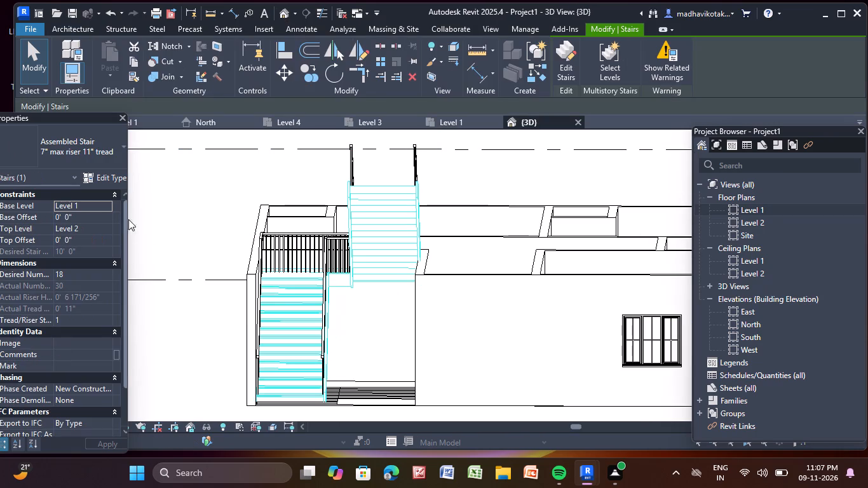
click(102, 217)
key(BackSpace)
key(BackSpace)
key(BackSpace)
key(BackSpace)
key(BackSpace)
key(BackSpace)
key(BackSpace)
key(BackSpace)
key(BackSpace)
key(BackSpace)
key(BackSpace)
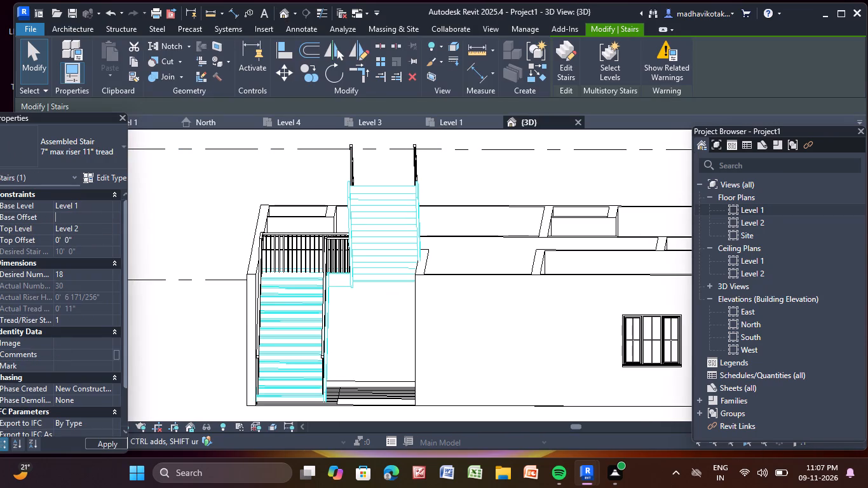
key(minus)
key(1)
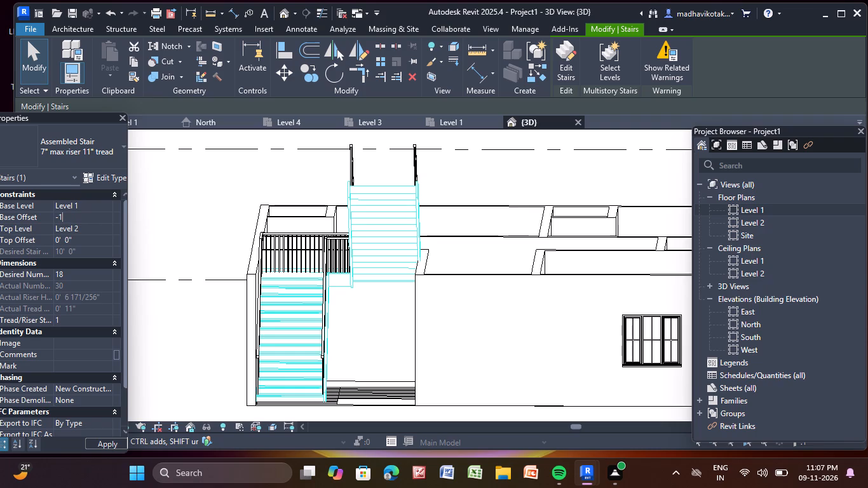
key(apostrophe)
key(Return)
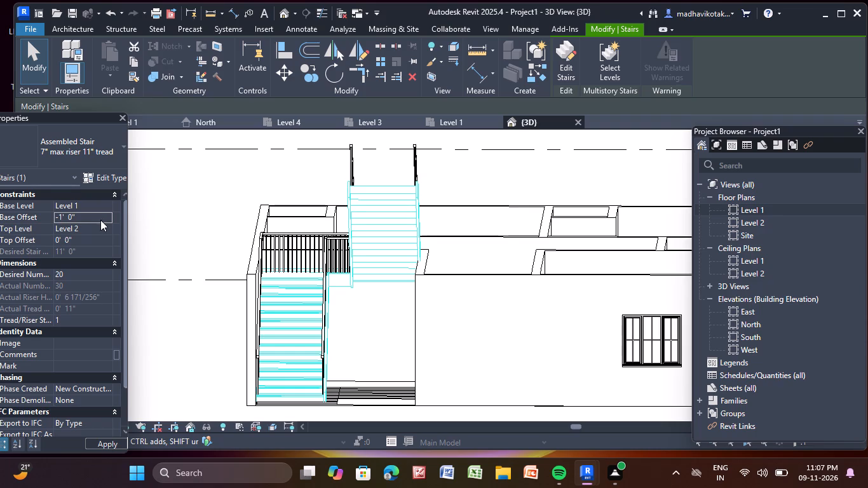
click(193, 200)
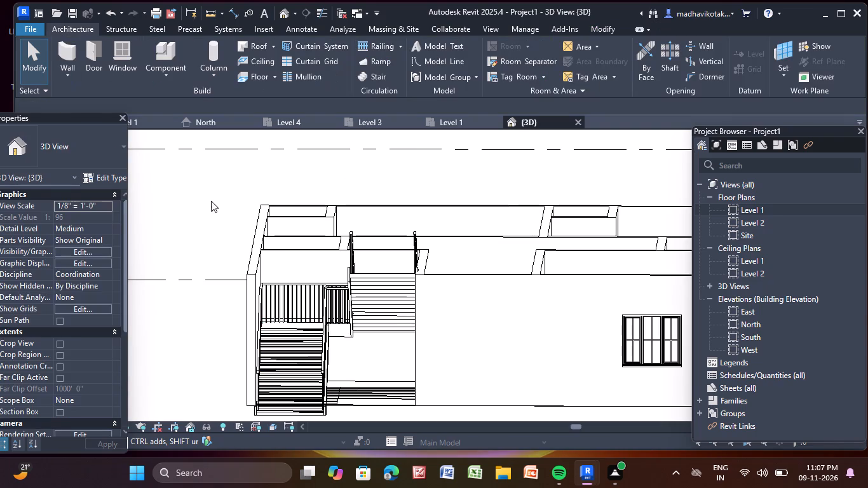
Examine in 3D how the stair's flights, landing and railings sit against the surrounding walls.
scroll(364, 258, up, 3)
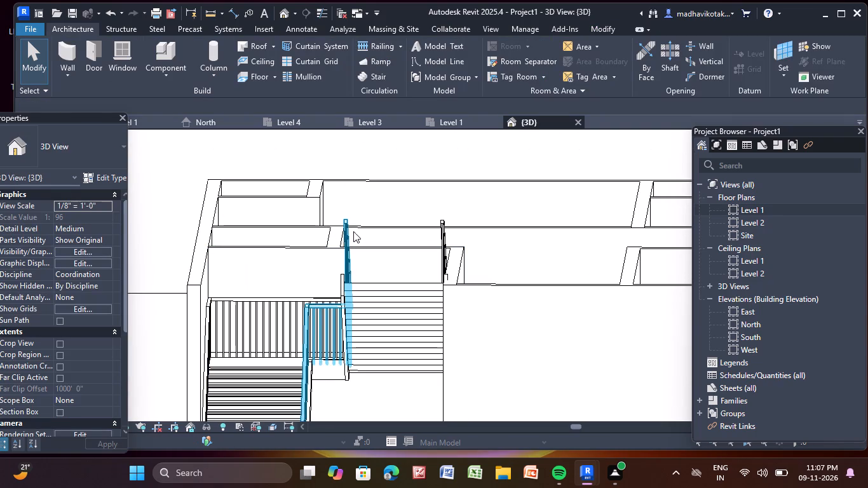
scroll(352, 229, down, 3)
middle_drag(352, 229, 322, 195)
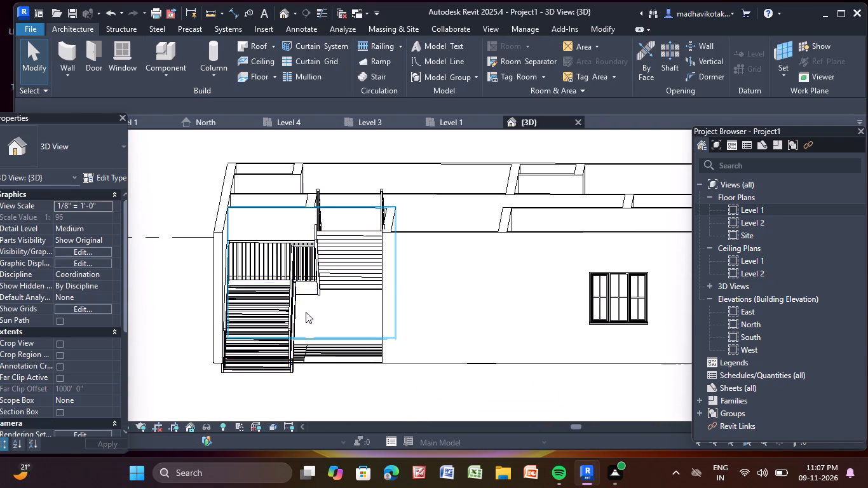
scroll(274, 357, up, 4)
scroll(273, 355, down, 5)
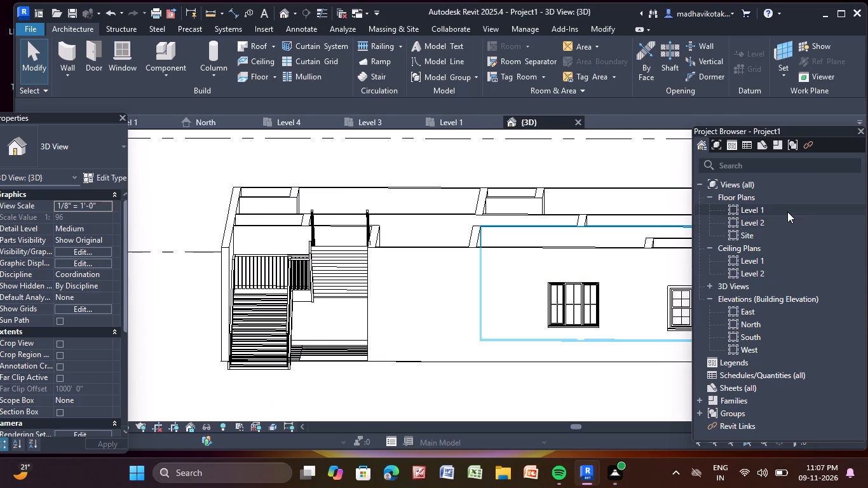
click(286, 12)
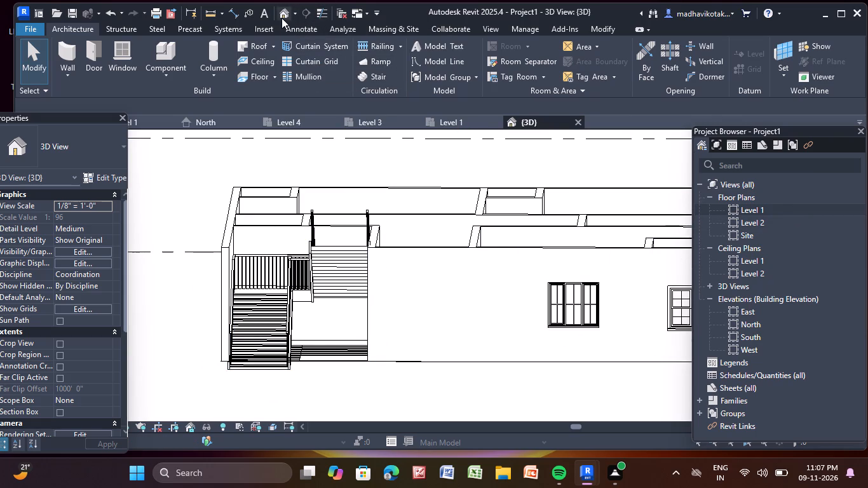
click(281, 15)
click(287, 15)
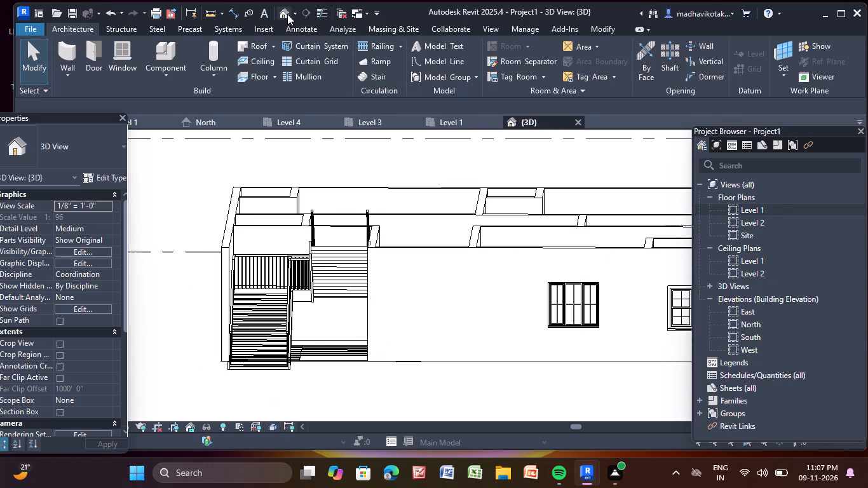
click(287, 14)
click(287, 14)
click(287, 14)
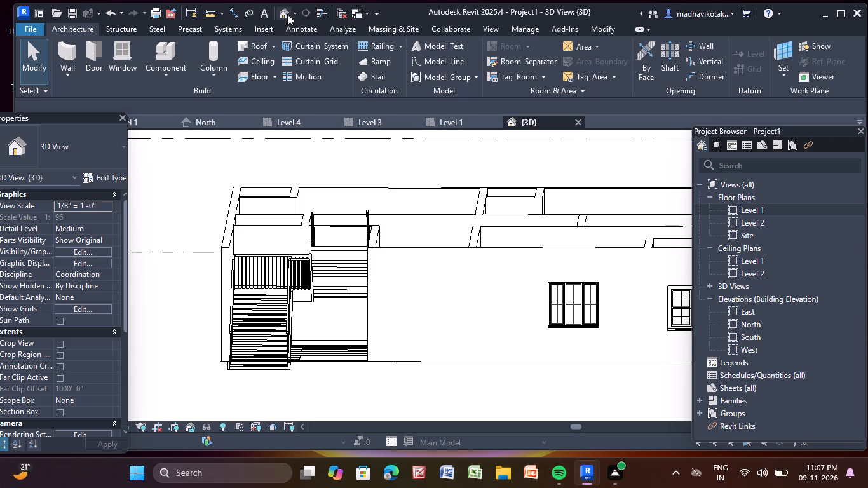
Set the 3D view's visual style to Shaded.
click(126, 117)
click(91, 426)
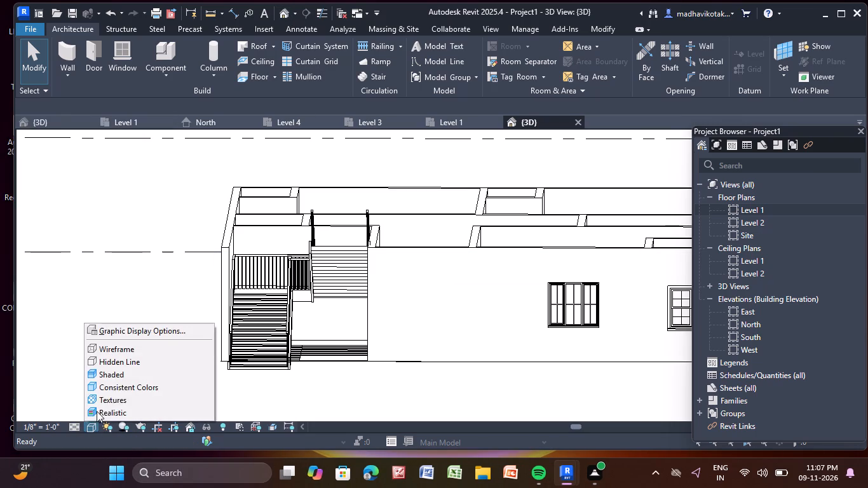
click(118, 377)
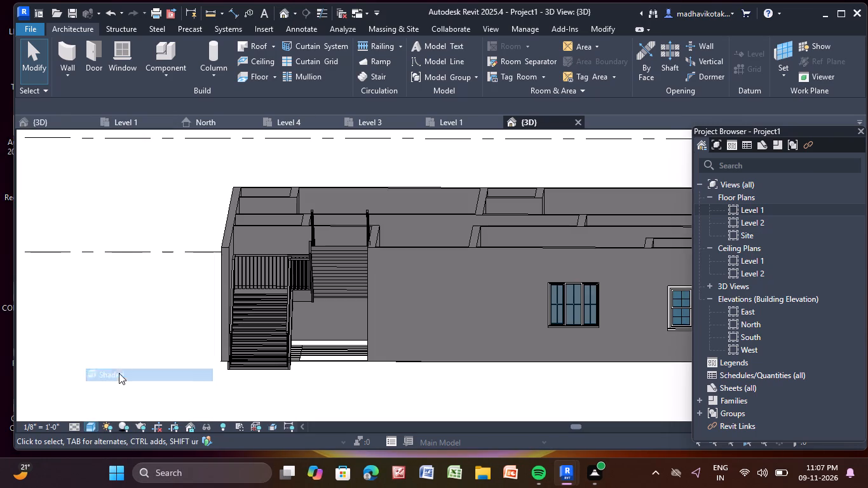
click(101, 218)
Restore the Properties palette in the 3D view.
scroll(116, 229, down, 3)
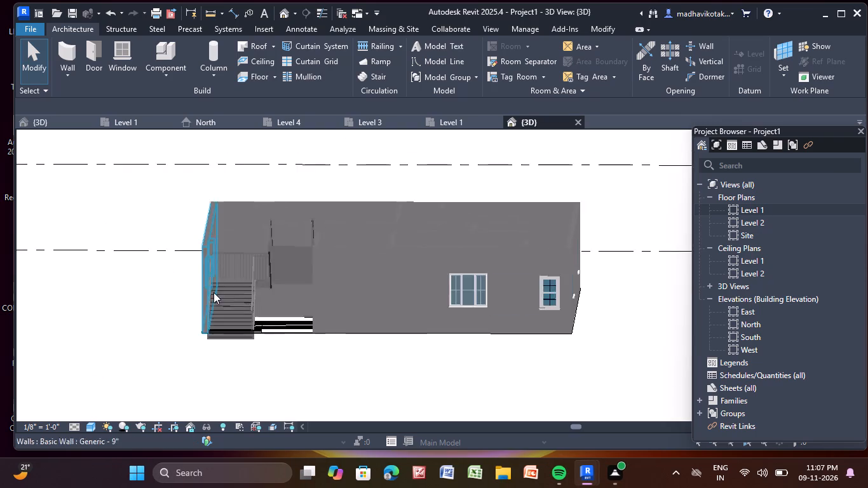
scroll(423, 352, up, 2)
right_click(192, 367)
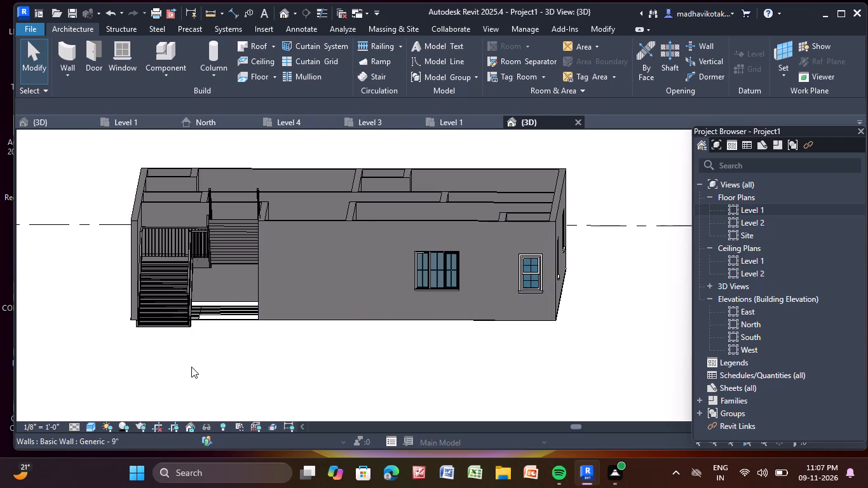
click(238, 364)
click(334, 379)
Look over the shaded building and its stair in 3D, and reopen the Level 1 floor plan.
scroll(335, 380, down, 4)
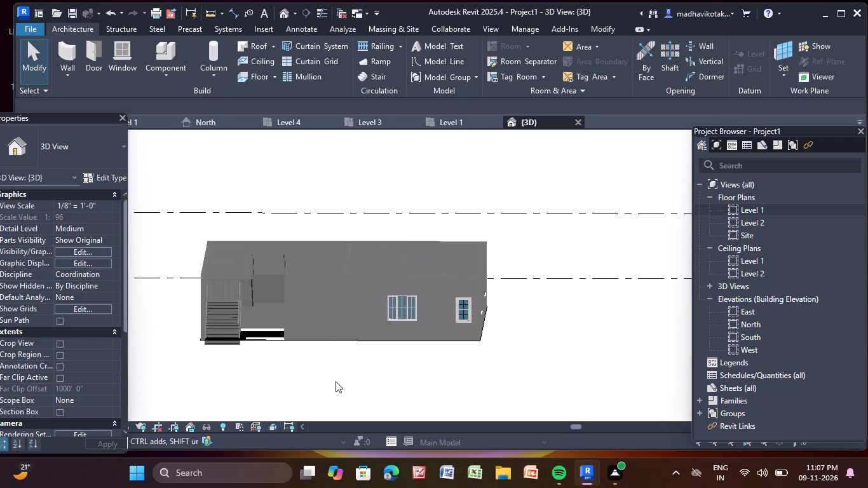
middle_drag(337, 384, 505, 390)
scroll(468, 337, up, 3)
middle_drag(489, 316, 368, 283)
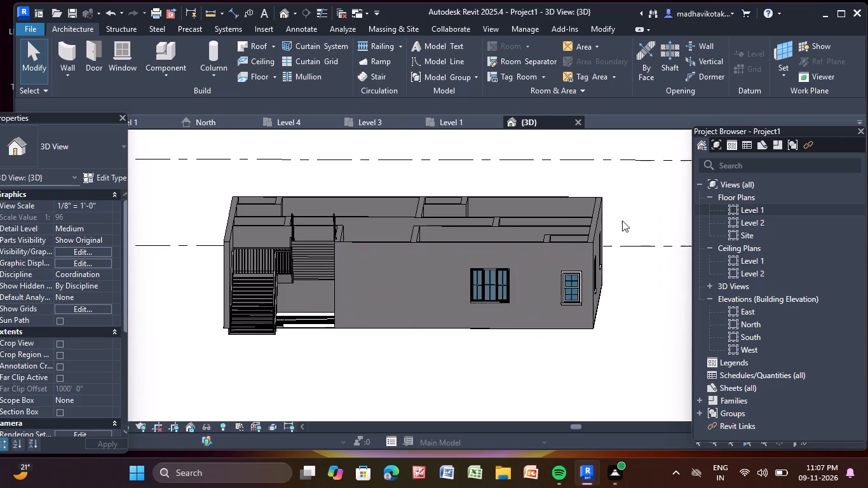
double_click(766, 214)
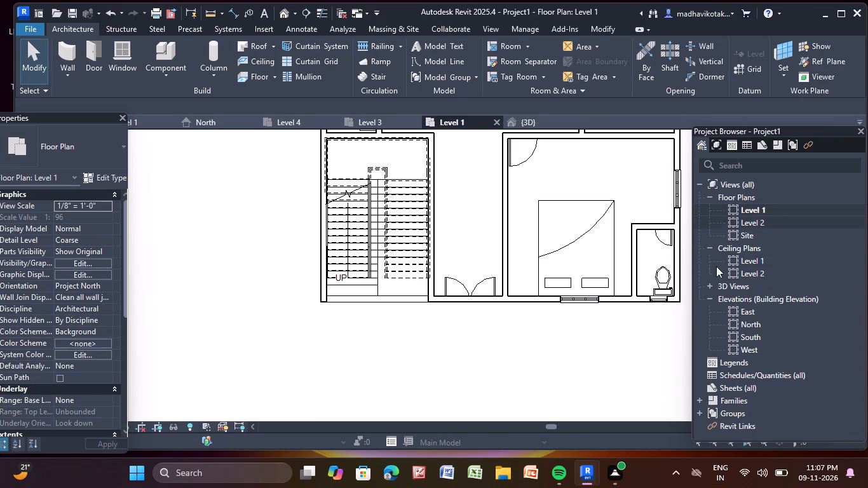
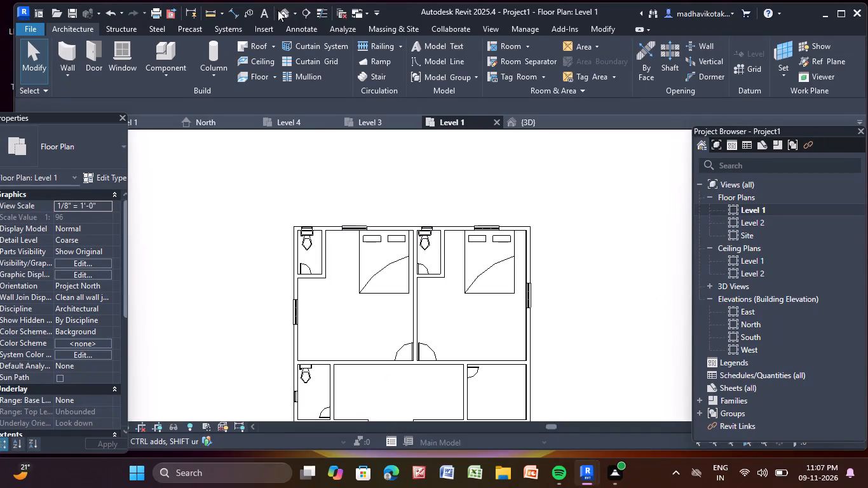
Load the Doors_ExtDbl_2 family from the Doors category of the Autodesk family library.
click(87, 29)
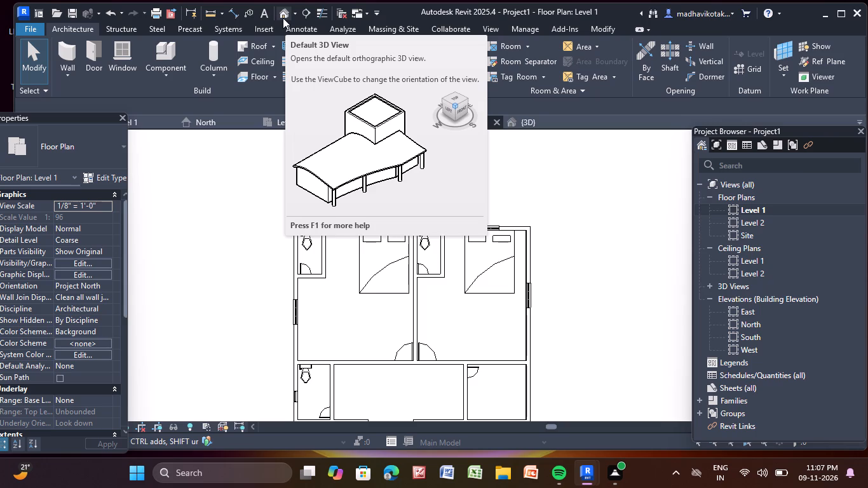
click(262, 28)
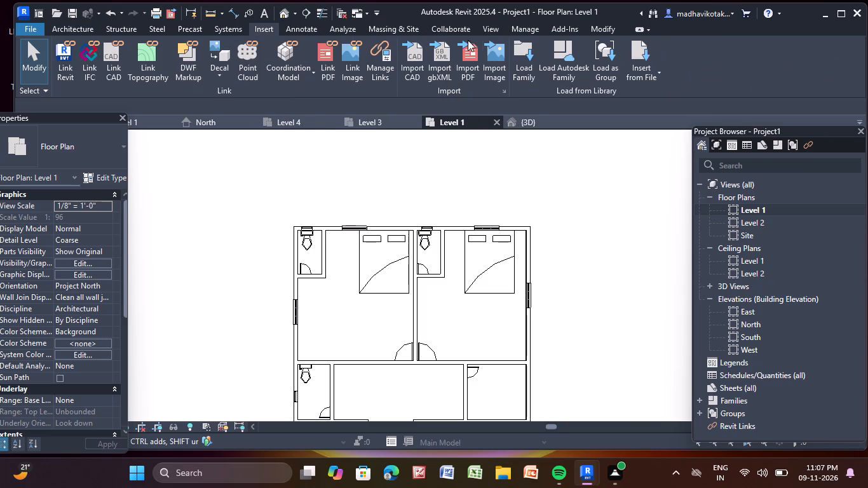
click(564, 46)
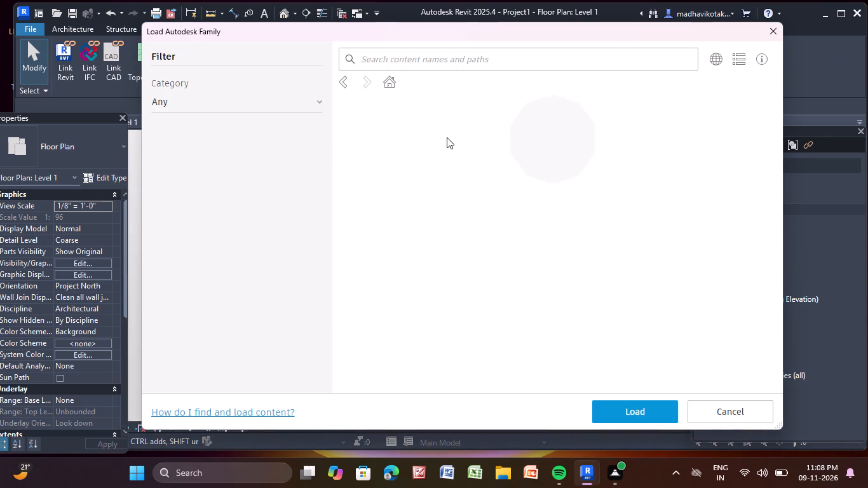
click(200, 162)
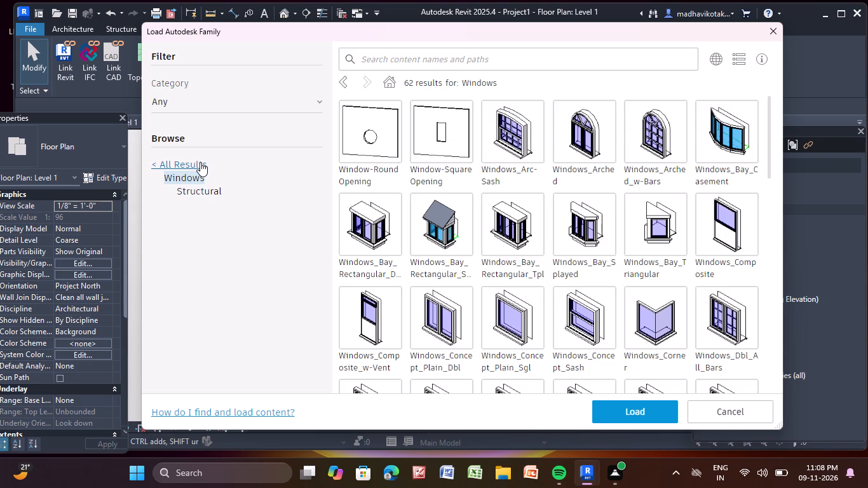
scroll(219, 214, down, 3)
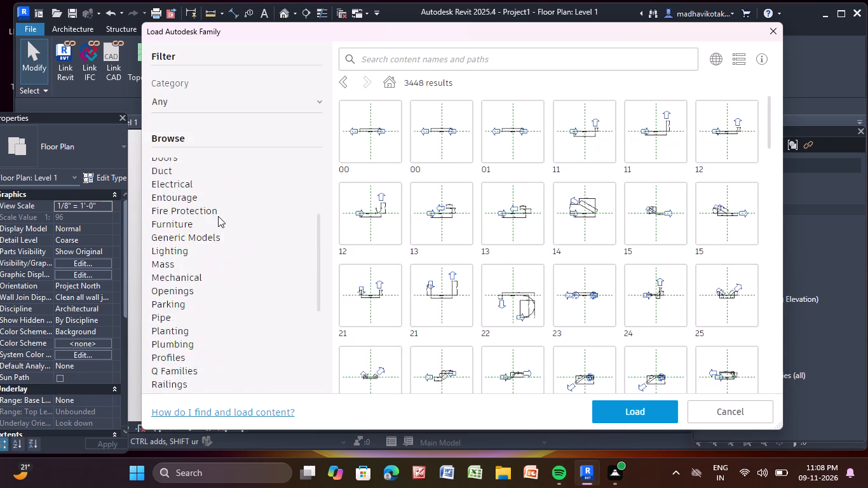
scroll(173, 287, down, 2)
scroll(178, 282, up, 2)
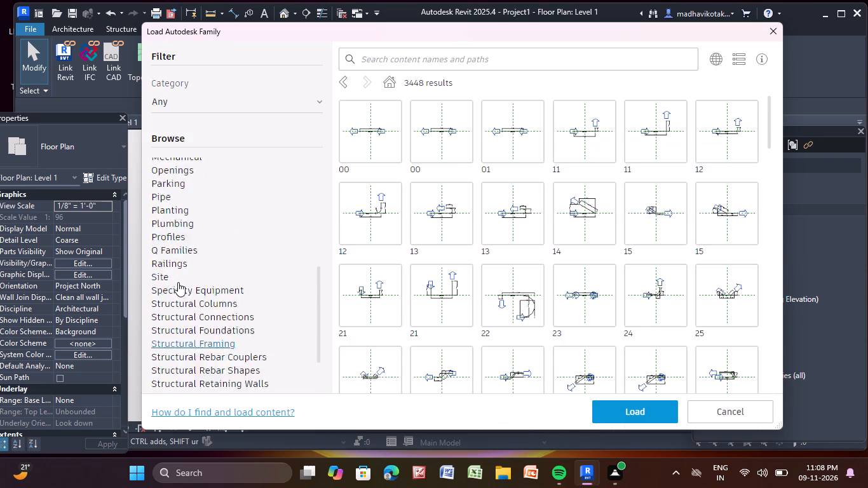
scroll(178, 282, up, 2)
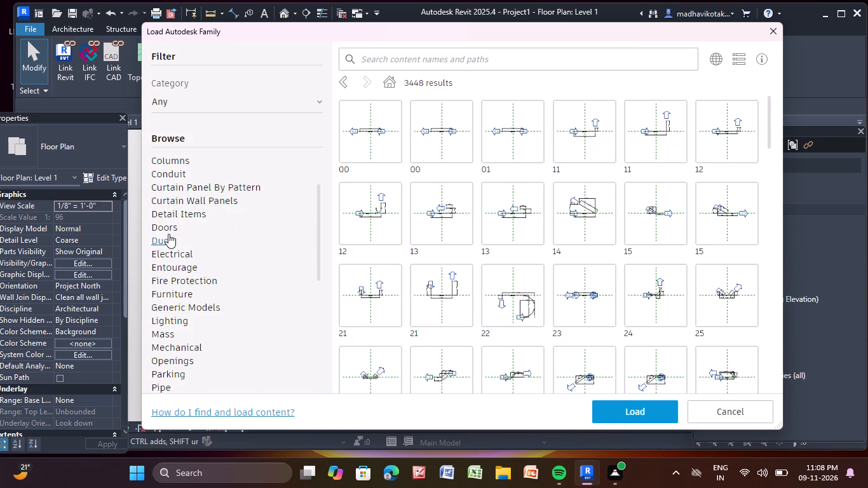
double_click(168, 231)
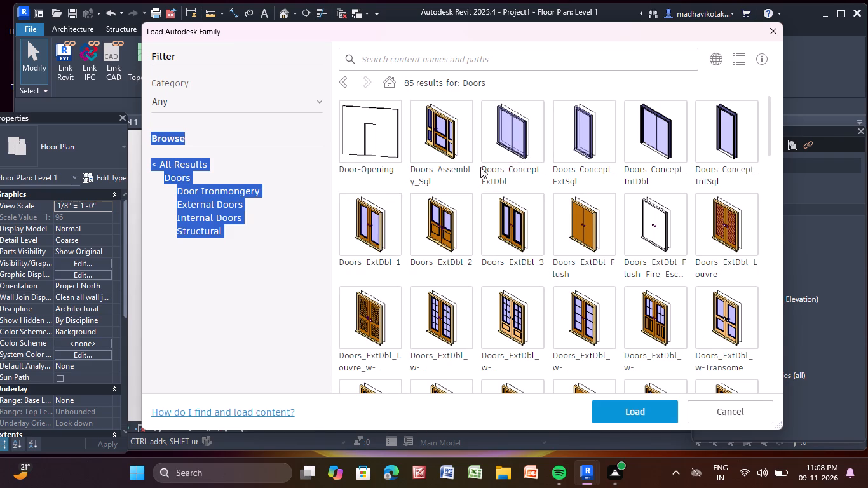
click(459, 226)
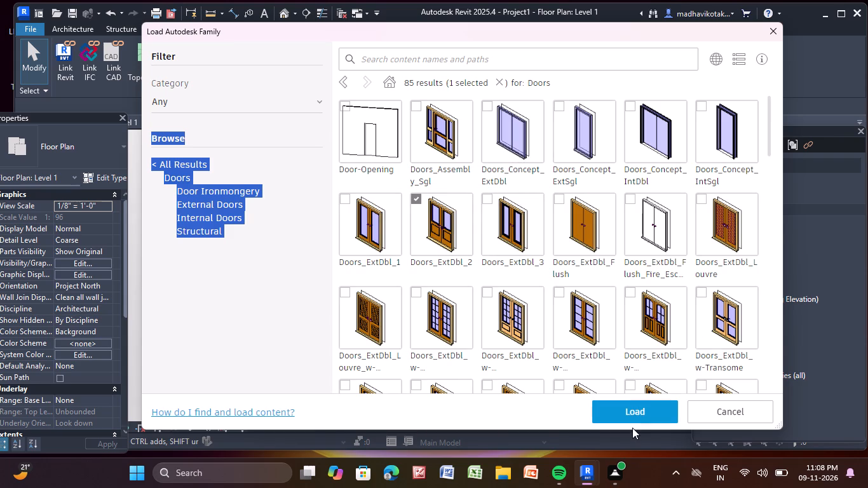
click(632, 426)
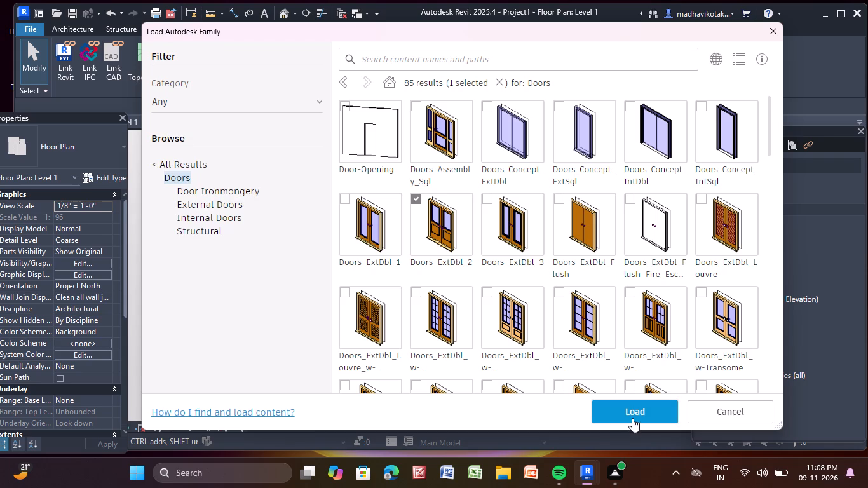
click(632, 418)
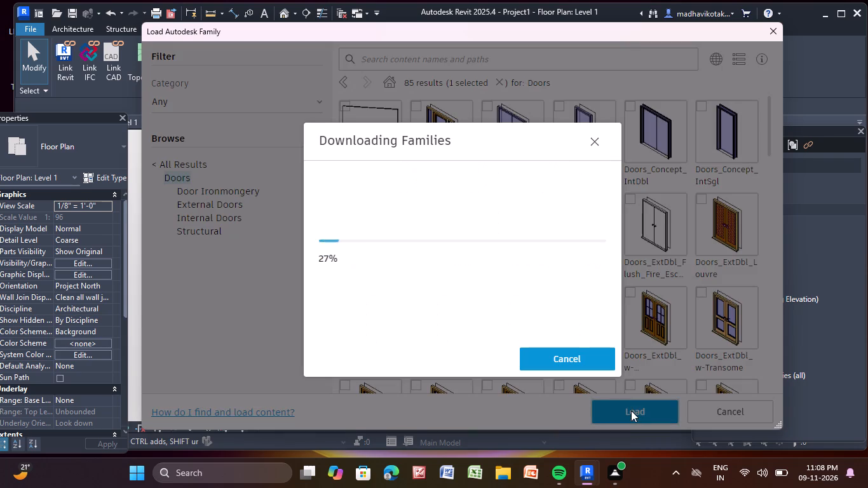
Place a Doors_ExtDbl_2 1810x2110mm door in the entrance wall beside the stair, centred between the passage's side walls.
scroll(585, 385, down, 2)
middle_drag(562, 382, 548, 261)
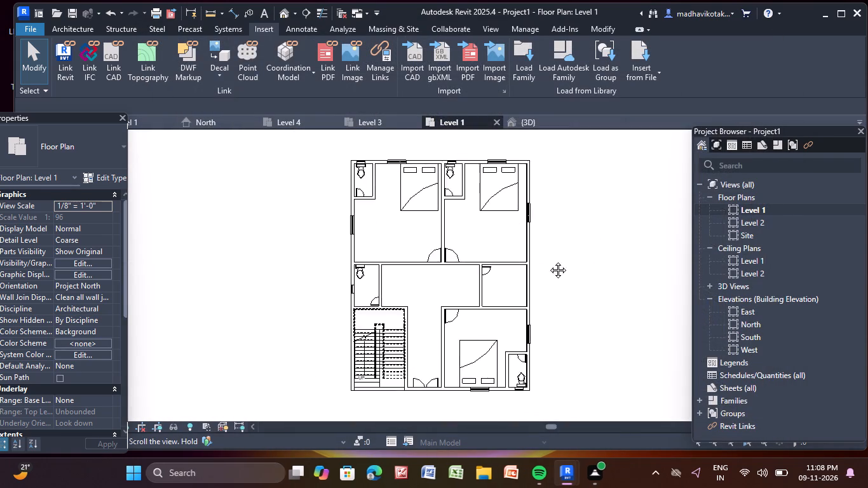
middle_drag(548, 261, 552, 95)
scroll(438, 234, up, 4)
scroll(403, 179, up, 6)
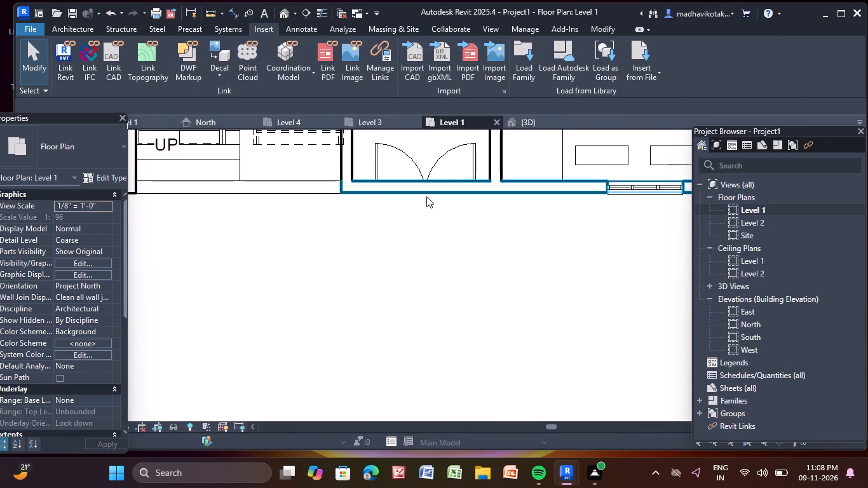
middle_drag(426, 196, 414, 273)
scroll(414, 273, up, 1)
click(64, 30)
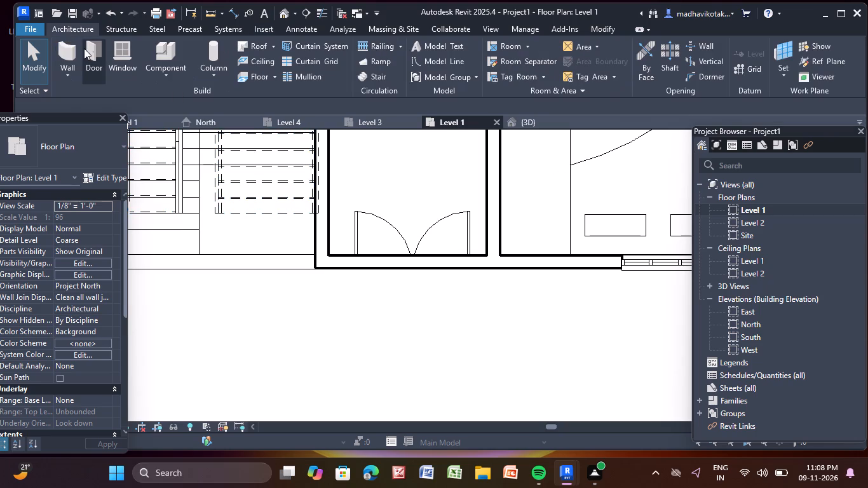
click(92, 48)
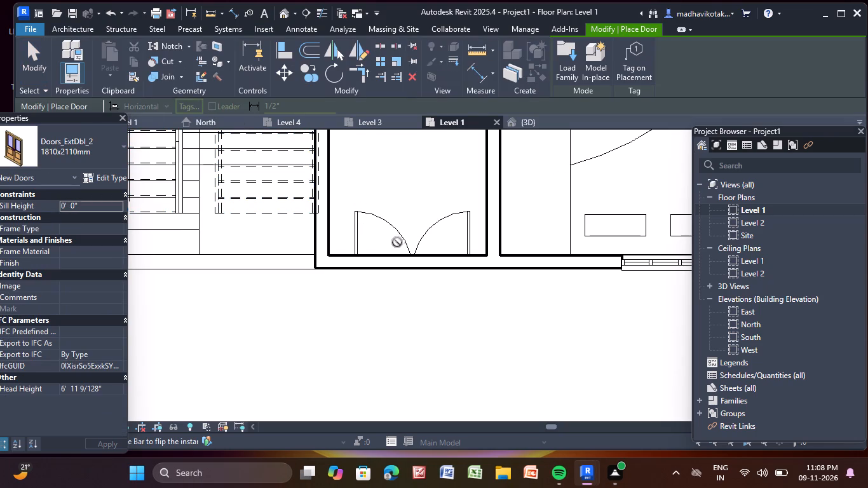
click(407, 252)
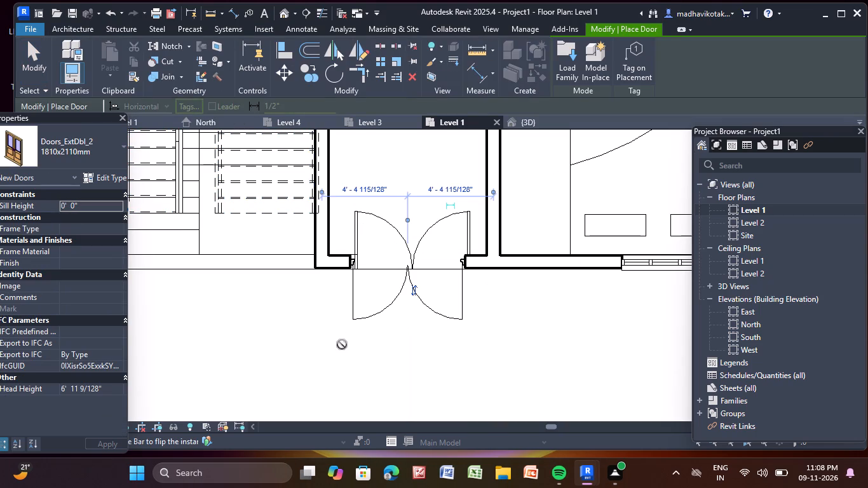
key(Escape)
key(Escape)
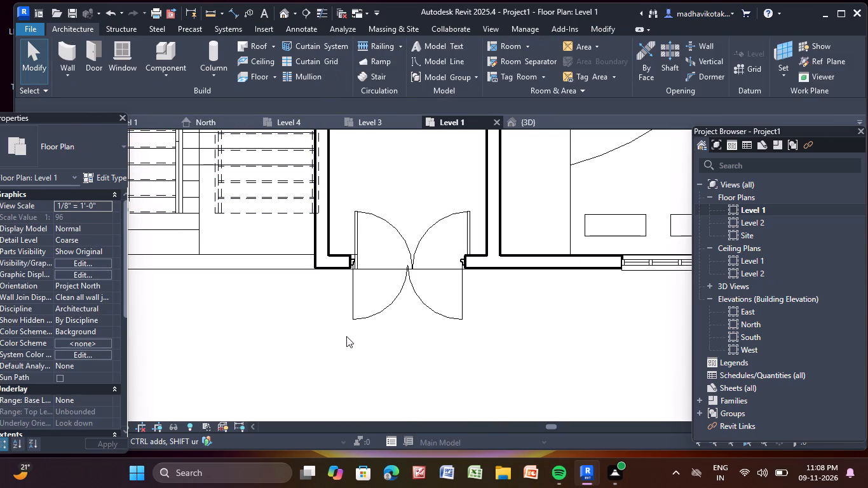
Flip the double entrance door so its leaves swing into the building.
click(425, 301)
click(419, 299)
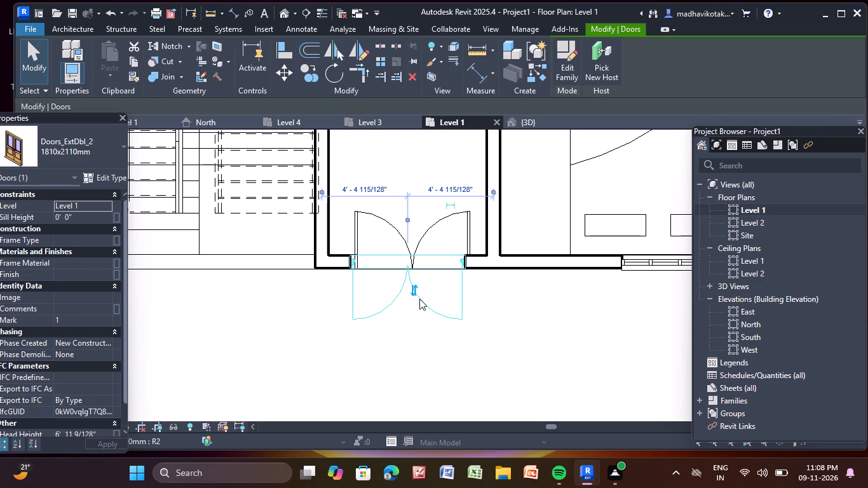
click(417, 297)
Look over the remaining door symbols in the linked plan, around the hall, bedrooms and upper bathrooms.
scroll(416, 291, down, 4)
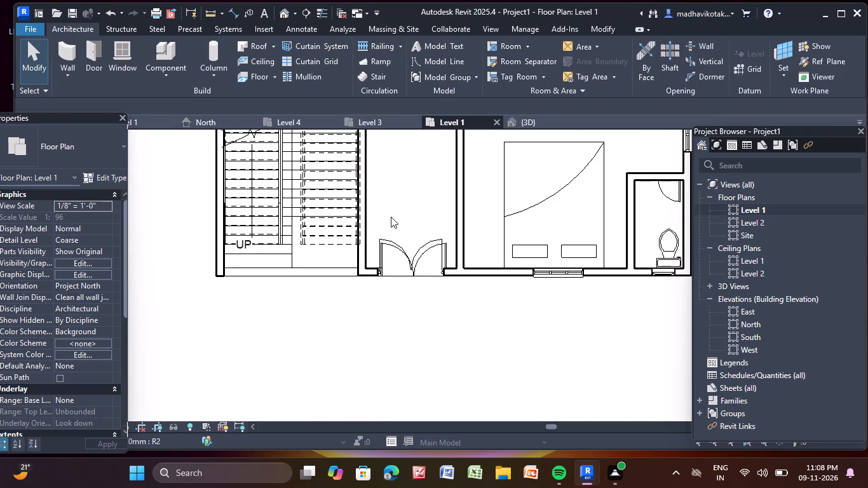
scroll(391, 215, down, 4)
middle_drag(391, 216, 363, 392)
scroll(410, 325, up, 3)
click(417, 317)
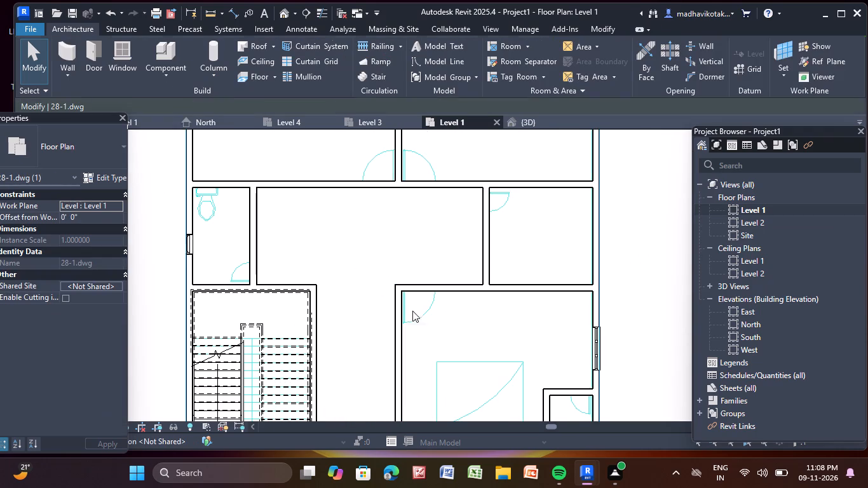
click(348, 264)
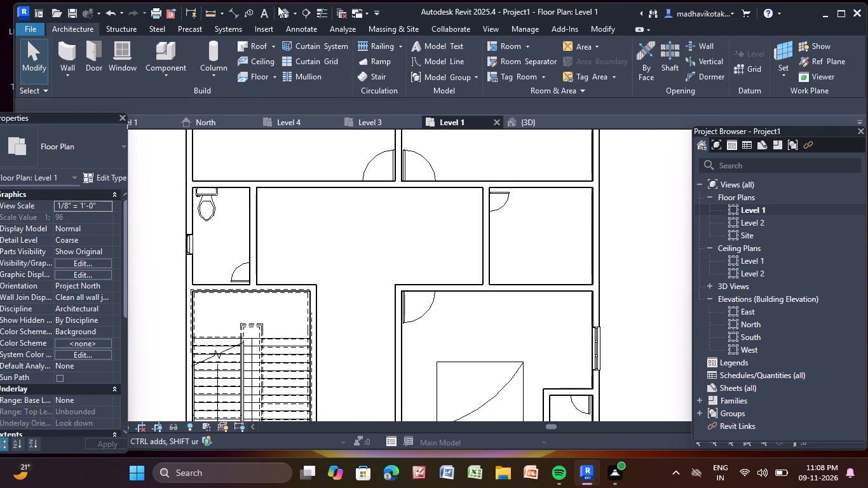
scroll(326, 195, down, 2)
middle_drag(340, 210, 336, 337)
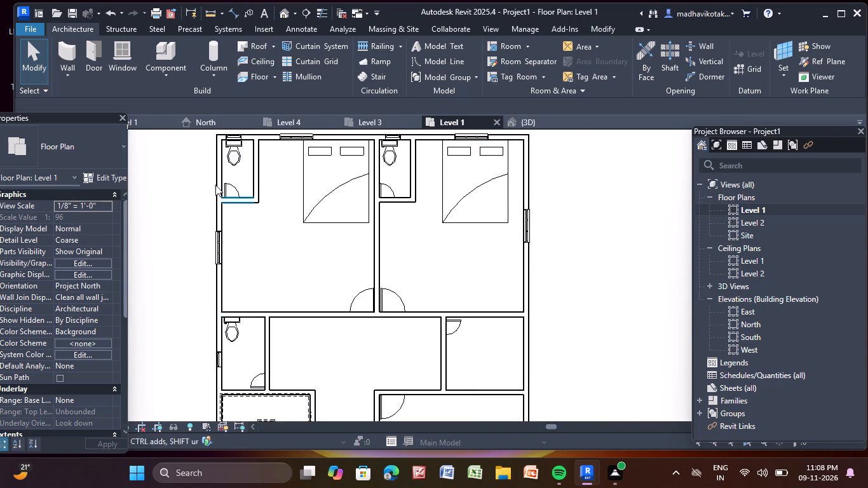
scroll(198, 157, up, 6)
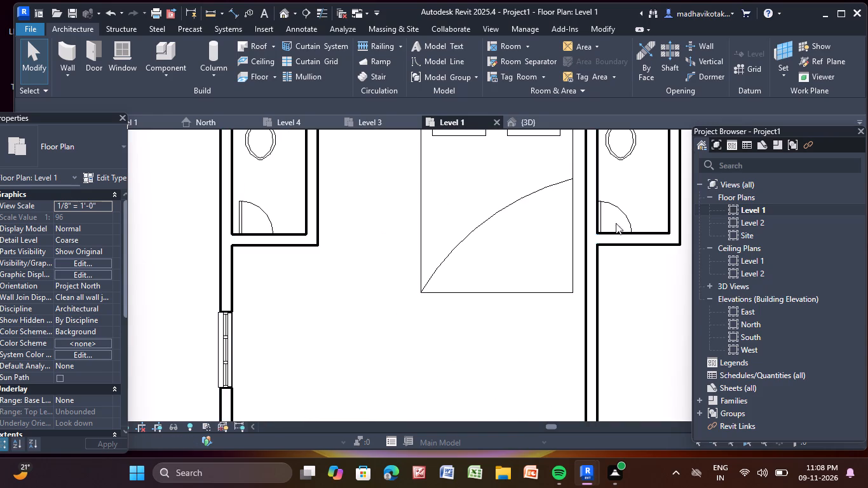
scroll(566, 272, down, 3)
middle_drag(571, 373, 520, 279)
scroll(512, 321, up, 2)
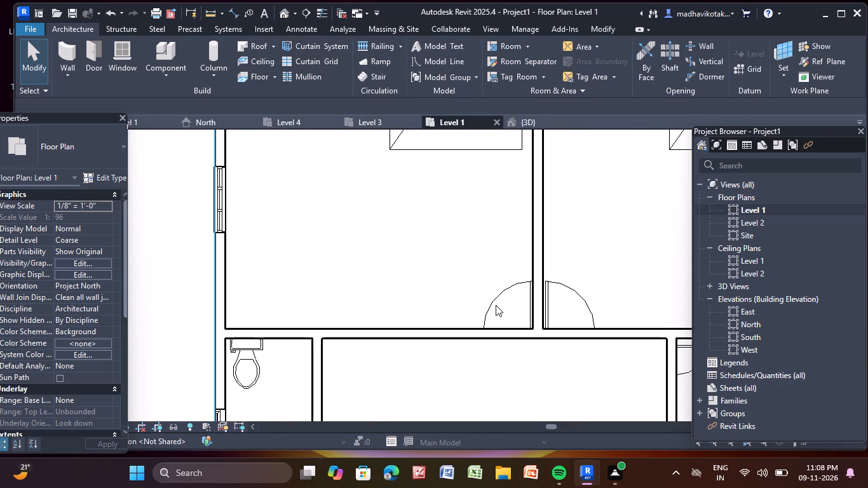
Place Single-Flush 30" x 80" doors in the lower walls of the two upper bathrooms, each about 2'-0" from its left-hand wall.
click(95, 41)
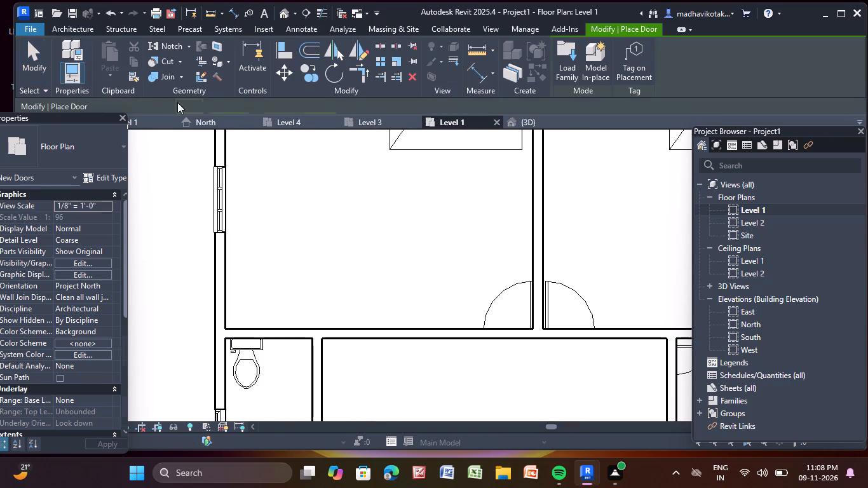
middle_drag(288, 219, 304, 279)
click(107, 147)
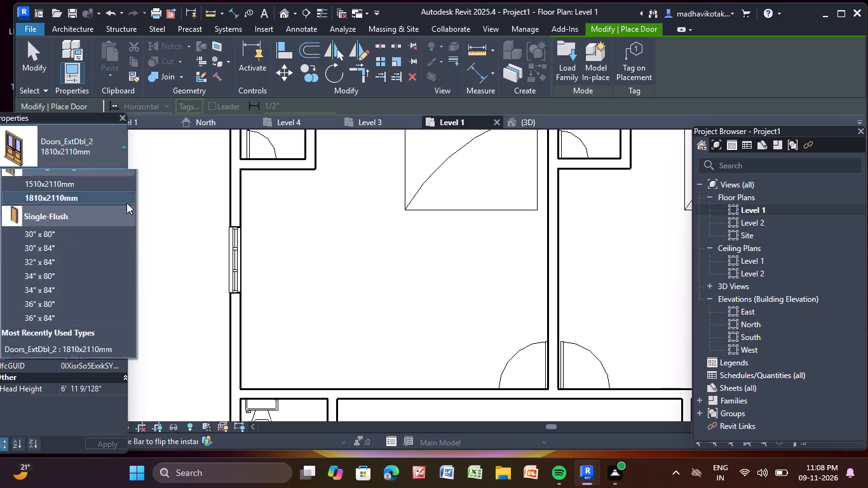
scroll(90, 260, up, 1)
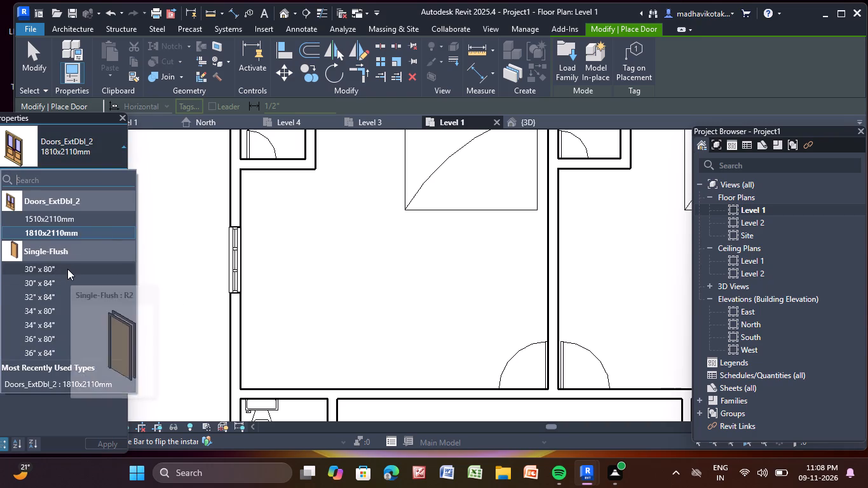
click(67, 269)
middle_drag(239, 219, 245, 316)
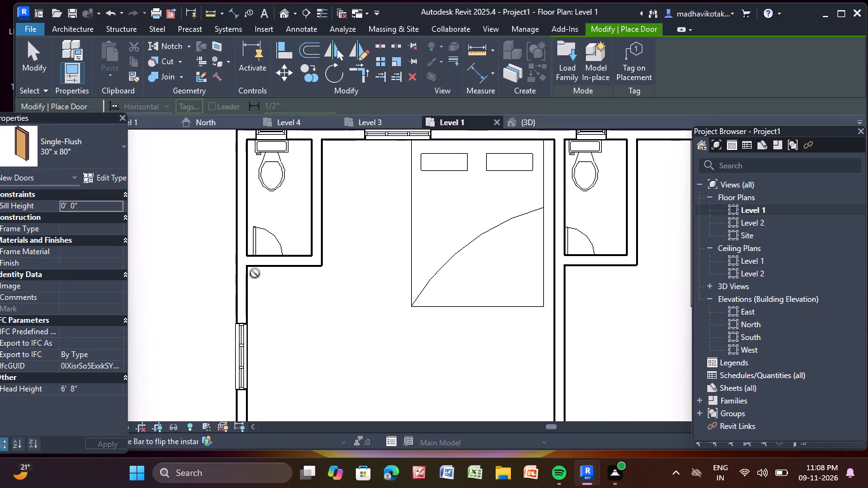
click(271, 260)
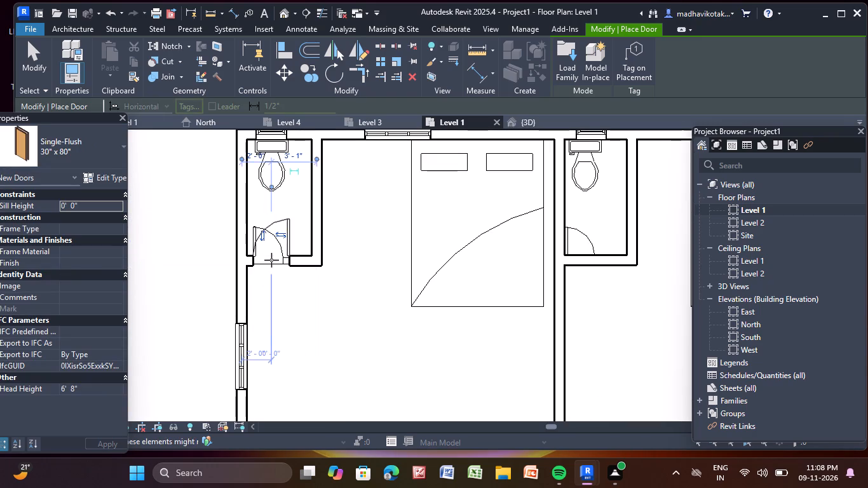
click(586, 255)
Place a Single-Flush 30" x 80" door in the wall between the toilet above the stair and the hall.
scroll(598, 249, down, 4)
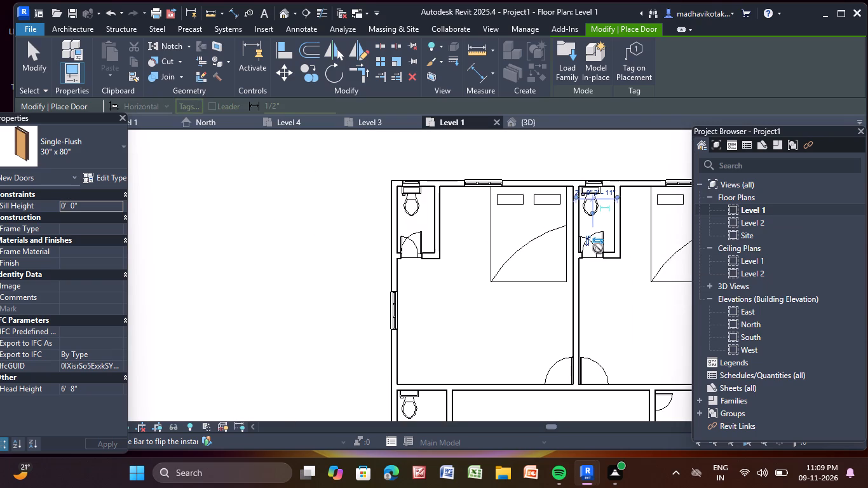
middle_drag(598, 247, 506, 111)
scroll(395, 318, up, 2)
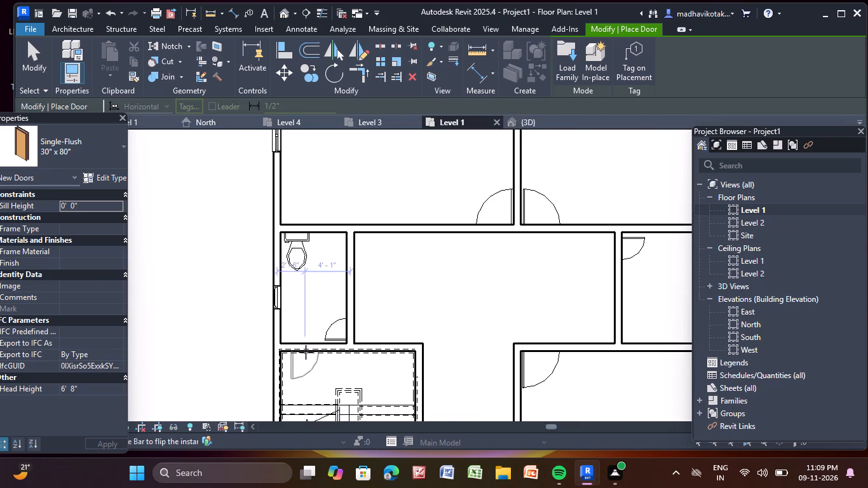
scroll(308, 347, up, 4)
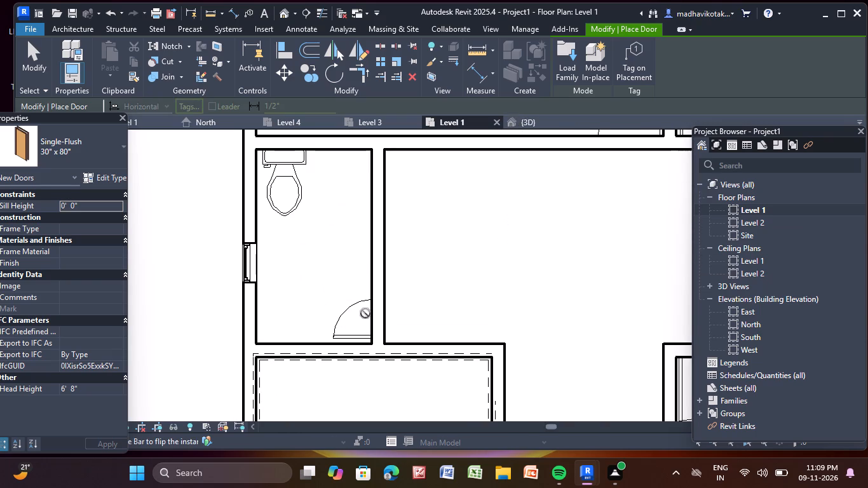
click(368, 316)
Place a Single-Flush 30" x 80" door between the hall and the small room opposite, about 2'-0" from the upper wall.
scroll(491, 286, down, 4)
middle_drag(491, 285, 295, 233)
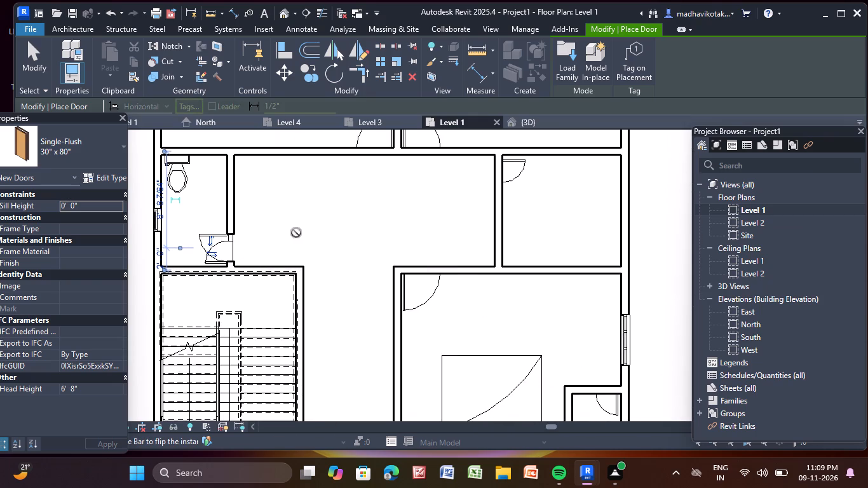
scroll(501, 172, up, 5)
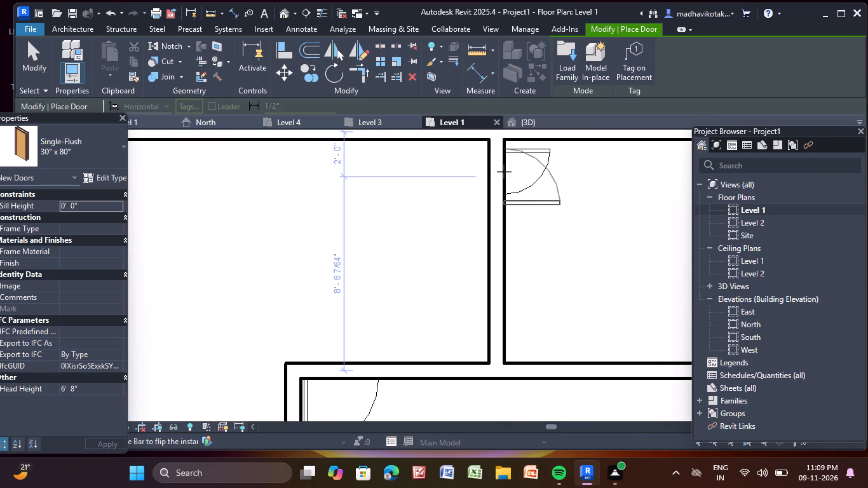
click(504, 172)
scroll(378, 270, down, 2)
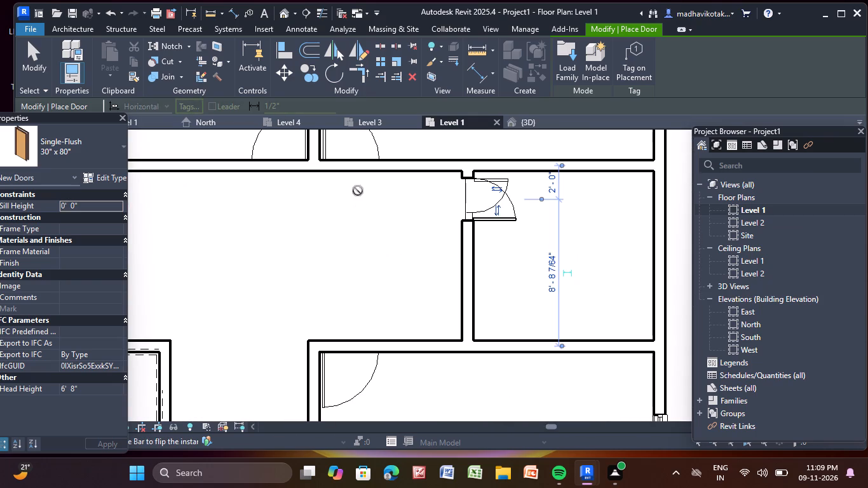
Place a Single-Flush 30" x 80" door in the upper wall of the lower bedroom's toilet, about 2'-0" from the outer wall.
scroll(358, 182, down, 5)
middle_drag(360, 238, 276, 153)
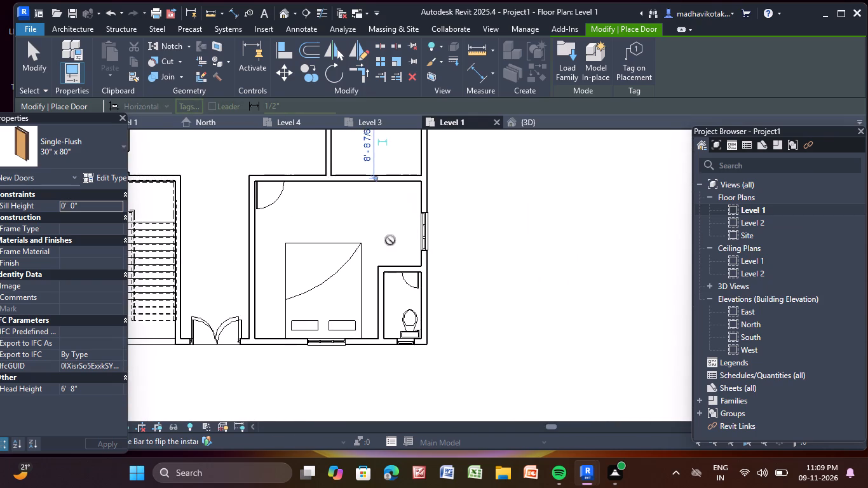
scroll(395, 250, up, 7)
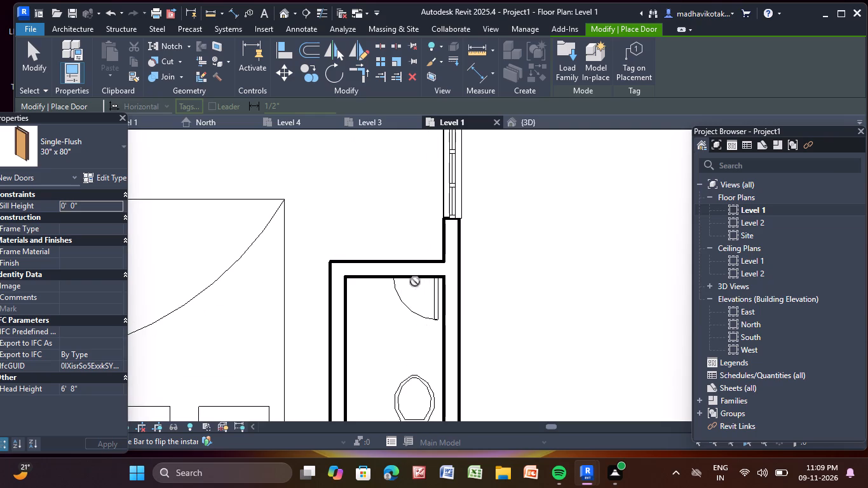
click(412, 280)
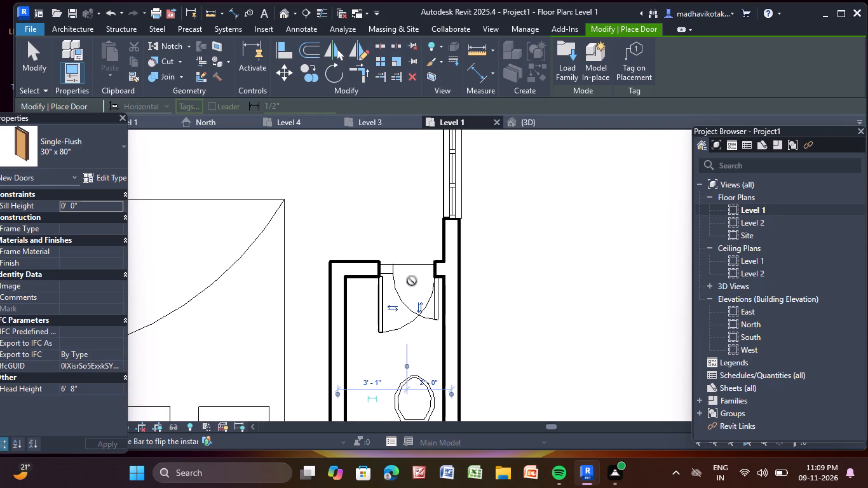
key(Escape)
key(Escape)
Flip the hinge side of the lower bedroom's toilet door so its leaf hangs by the outer wall, matching the plan symbol.
scroll(410, 281, up, 1)
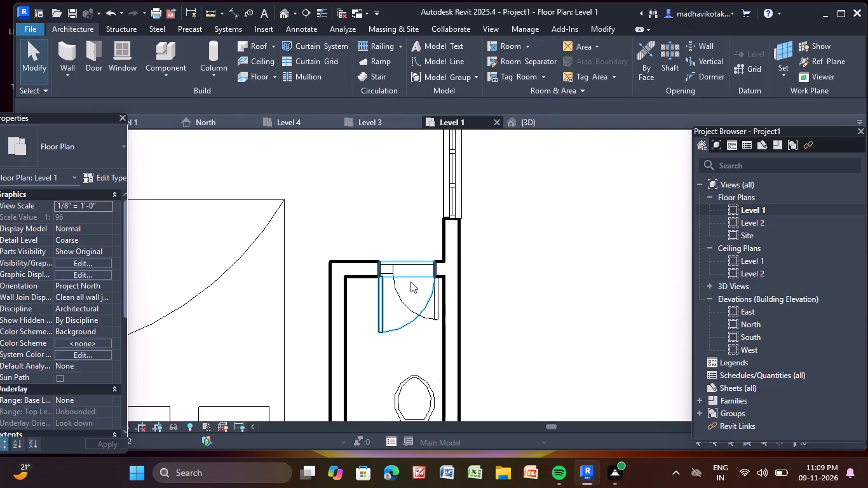
click(370, 325)
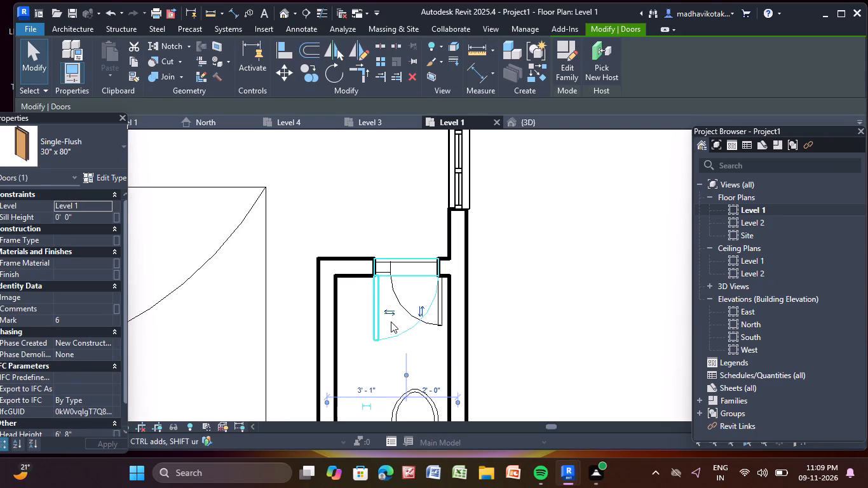
click(391, 317)
click(366, 196)
Flip the hinge side of the small room's door off the hall so its leaf hangs at the upper jamb.
scroll(366, 196, down, 3)
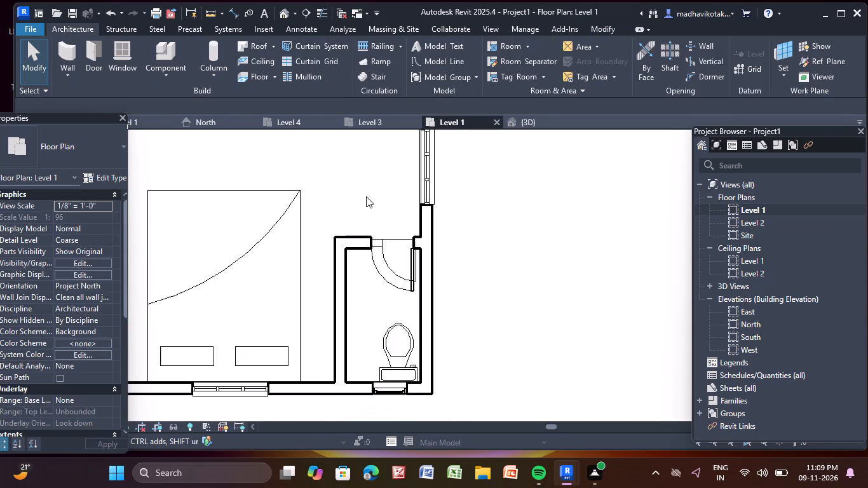
scroll(366, 196, down, 7)
middle_drag(356, 193, 387, 366)
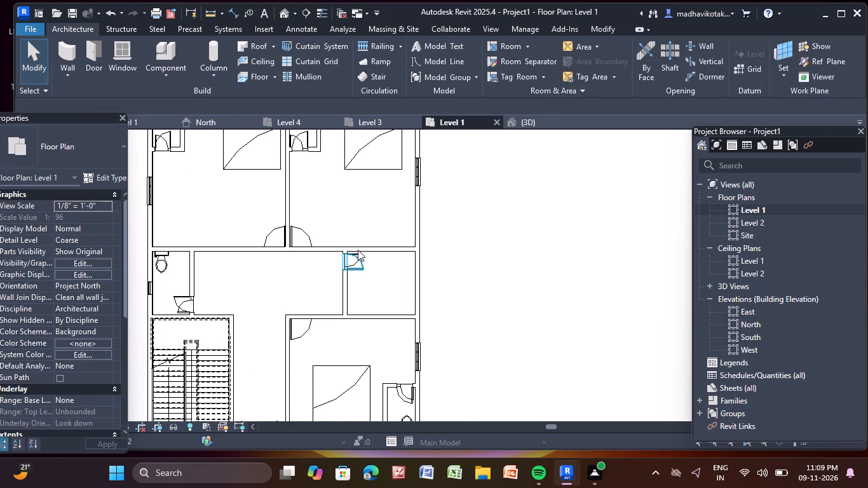
scroll(358, 250, up, 9)
click(362, 331)
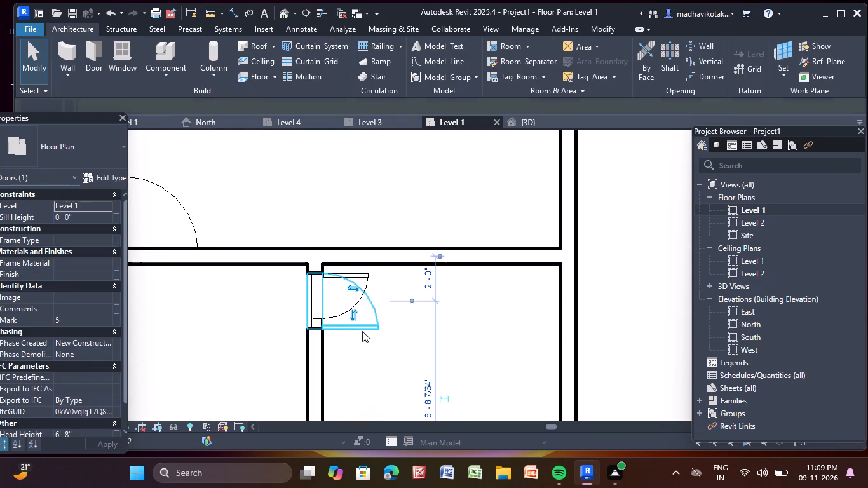
click(356, 316)
click(281, 217)
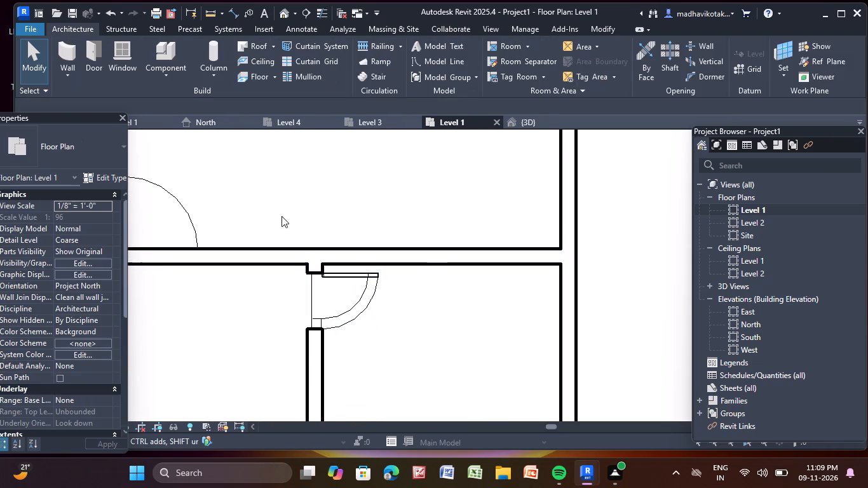
Flip the hinge sides of both upper bathroom doors so their leaves hang at the left-hand jambs, as in the plan.
scroll(282, 216, down, 10)
middle_drag(283, 216, 388, 358)
scroll(395, 285, up, 4)
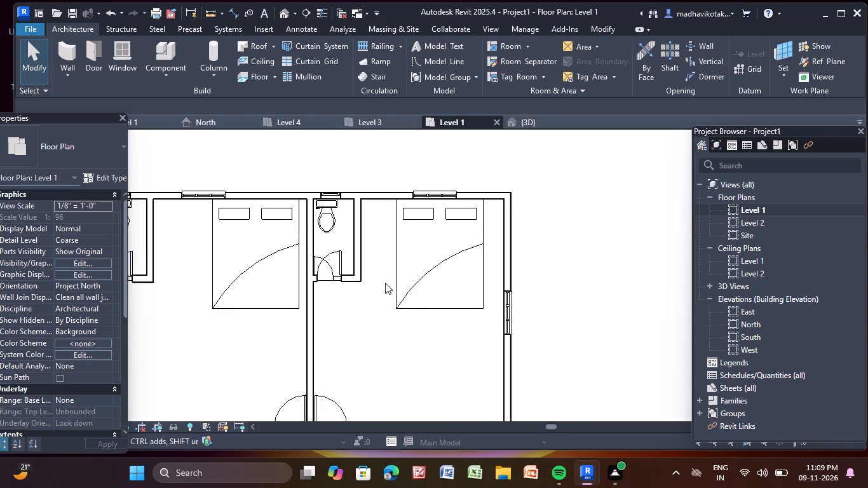
click(339, 262)
scroll(339, 261, up, 8)
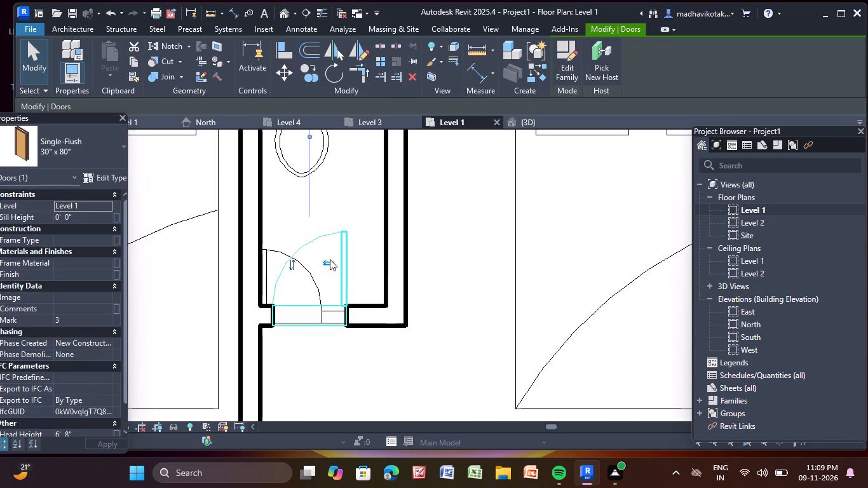
click(329, 259)
scroll(330, 260, down, 9)
middle_drag(344, 274, 440, 291)
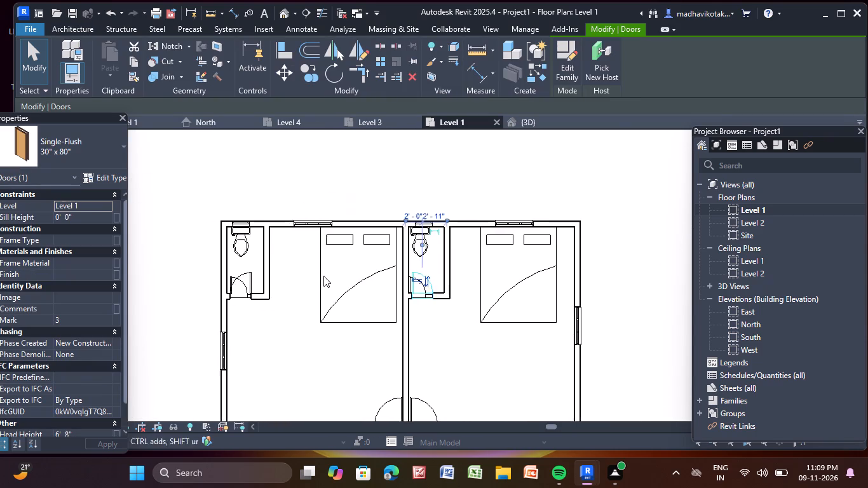
scroll(308, 276, up, 3)
click(231, 278)
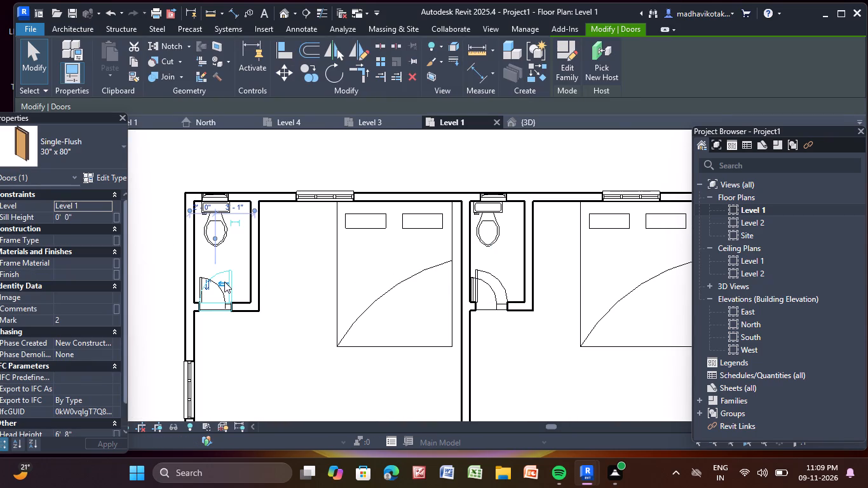
click(224, 281)
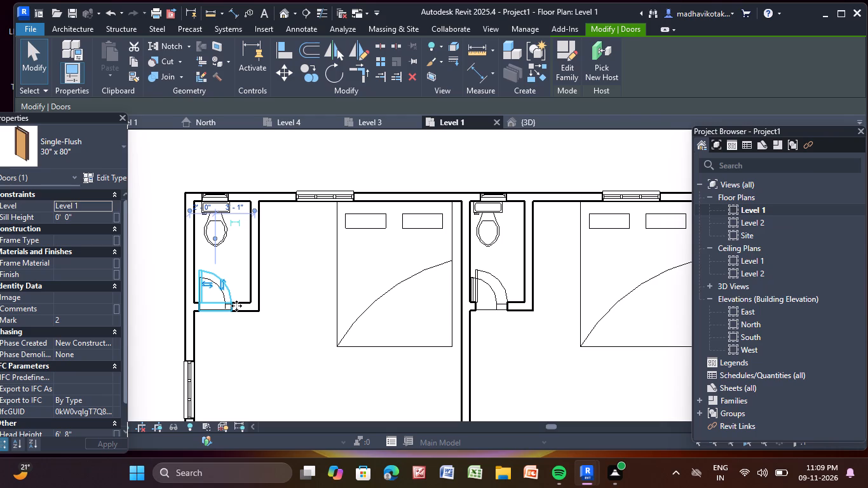
Flip the hinge side of the door of the toilet above the stair so its leaf hangs at the lower jamb.
scroll(262, 334, down, 3)
middle_drag(266, 339, 322, 216)
scroll(323, 360, up, 1)
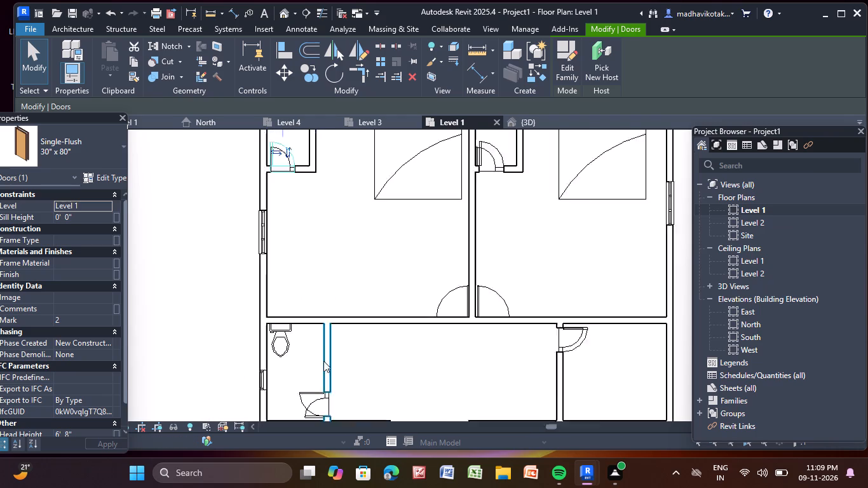
scroll(323, 361, up, 2)
middle_drag(322, 359, 304, 203)
scroll(304, 203, up, 3)
click(280, 239)
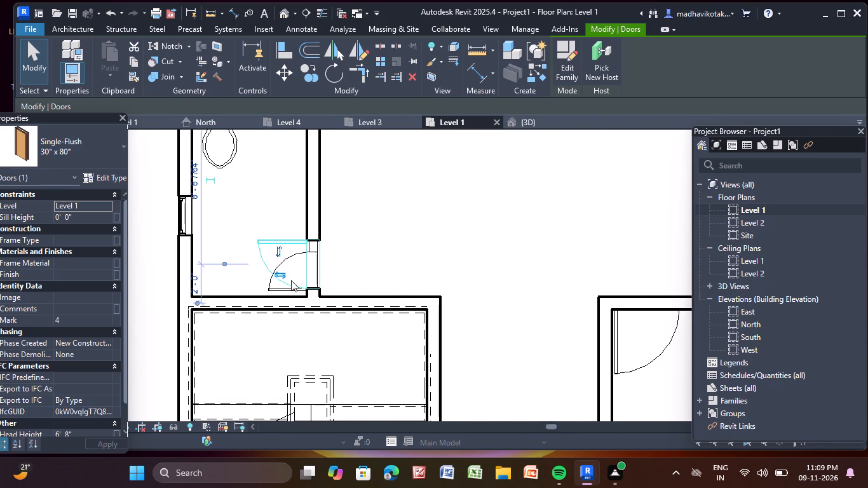
scroll(289, 280, up, 1)
click(275, 252)
scroll(278, 252, up, 1)
scroll(278, 252, down, 5)
scroll(389, 249, down, 4)
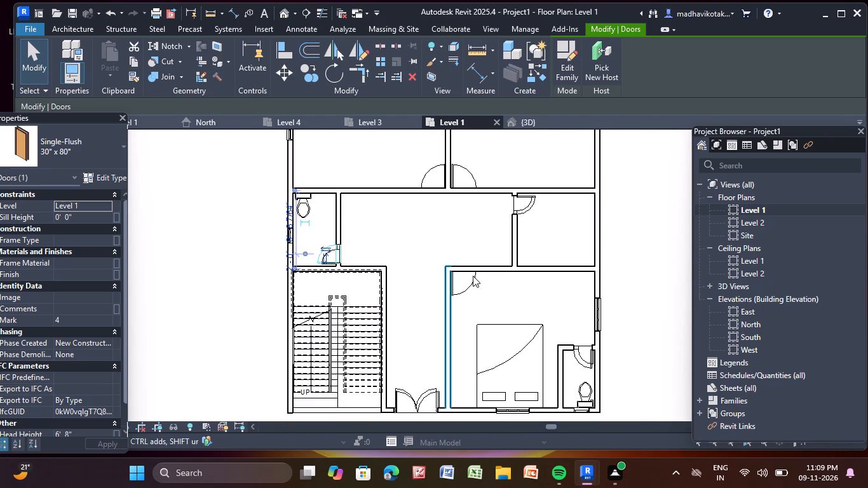
click(241, 227)
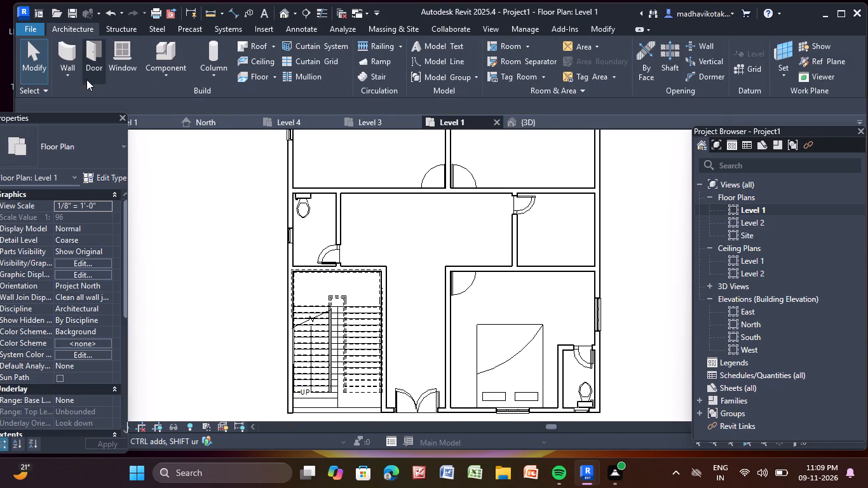
Load the Doors_ExtSgl_w-Glazing_Bars_1 door family from the Autodesk library's Doors category.
click(103, 53)
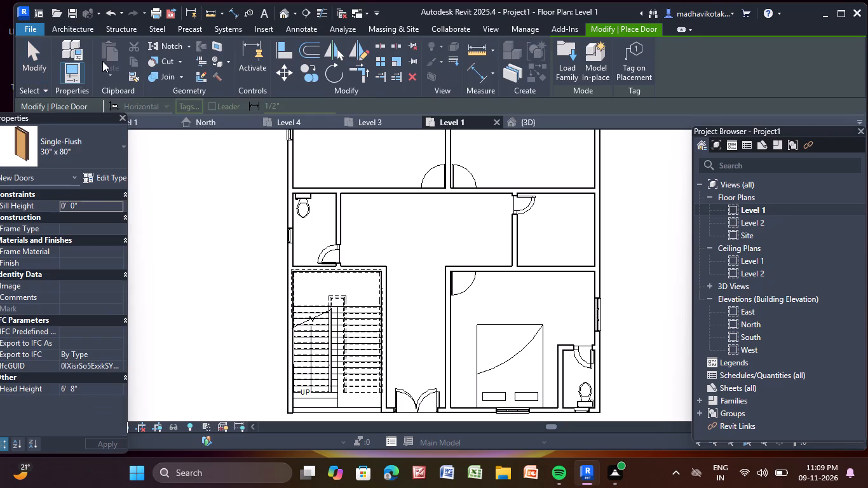
click(87, 146)
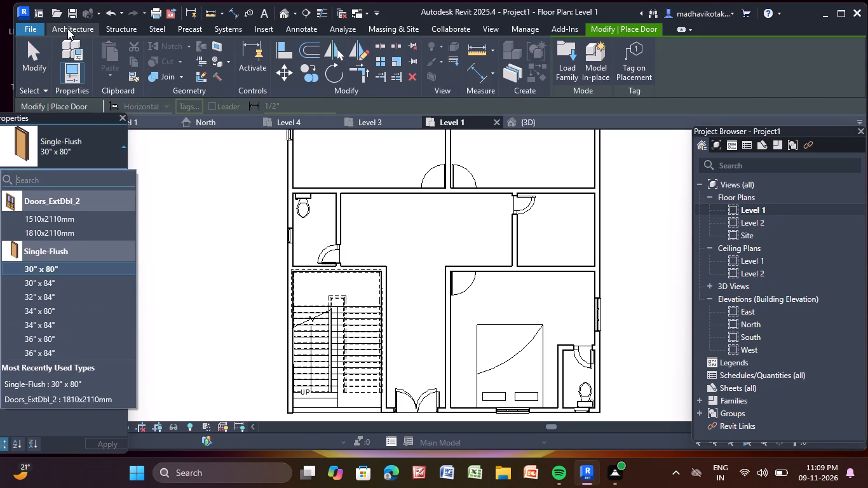
click(67, 29)
click(260, 24)
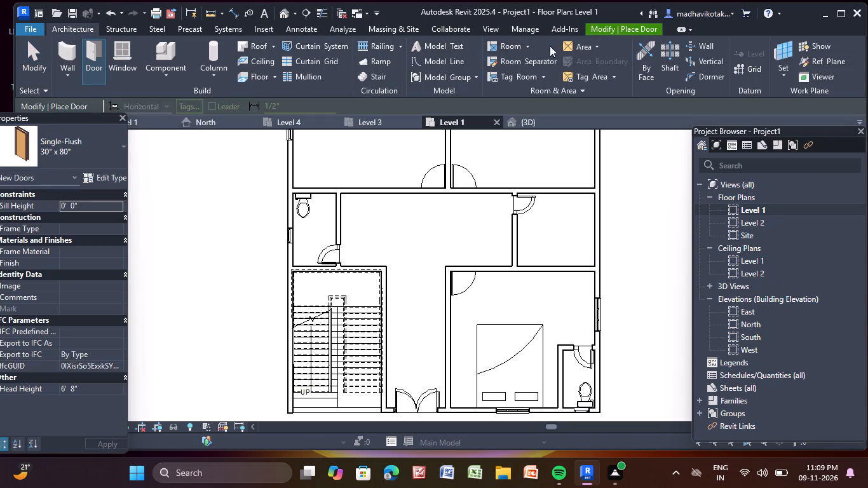
click(606, 25)
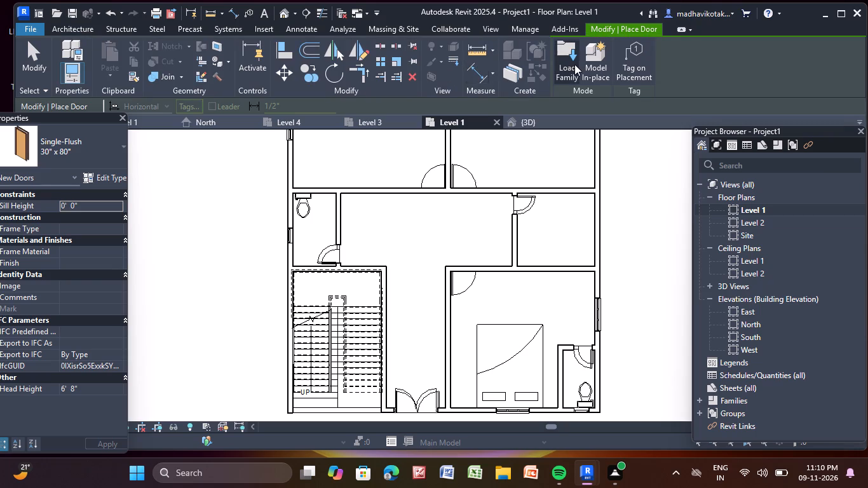
click(71, 29)
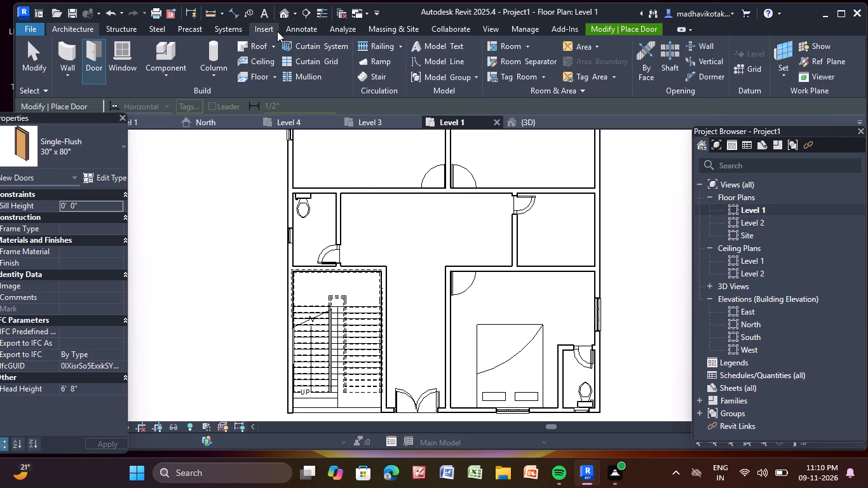
click(276, 31)
click(559, 55)
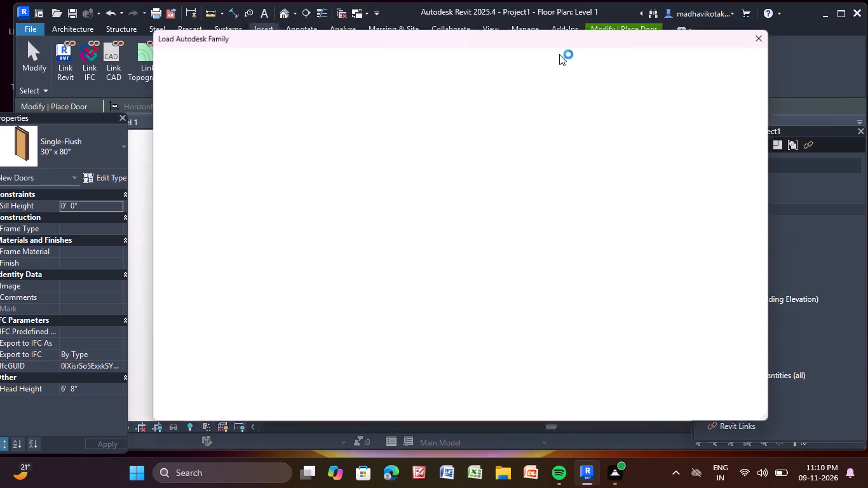
scroll(550, 118, down, 2)
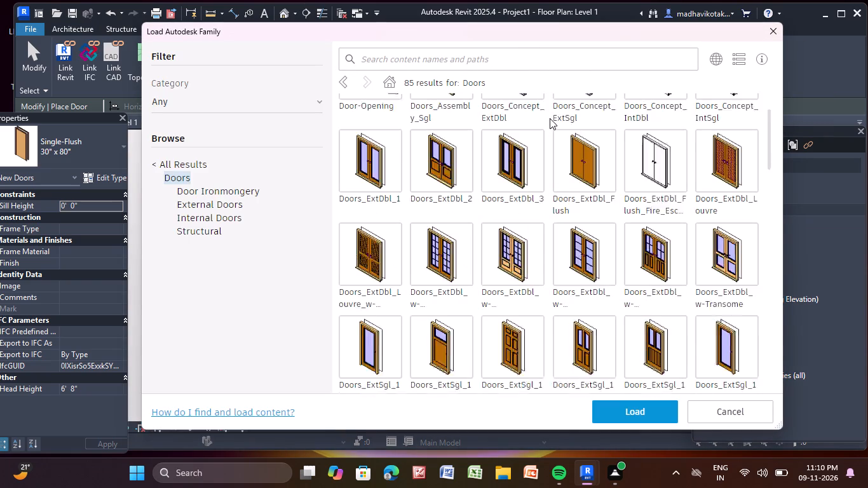
scroll(517, 252, down, 1)
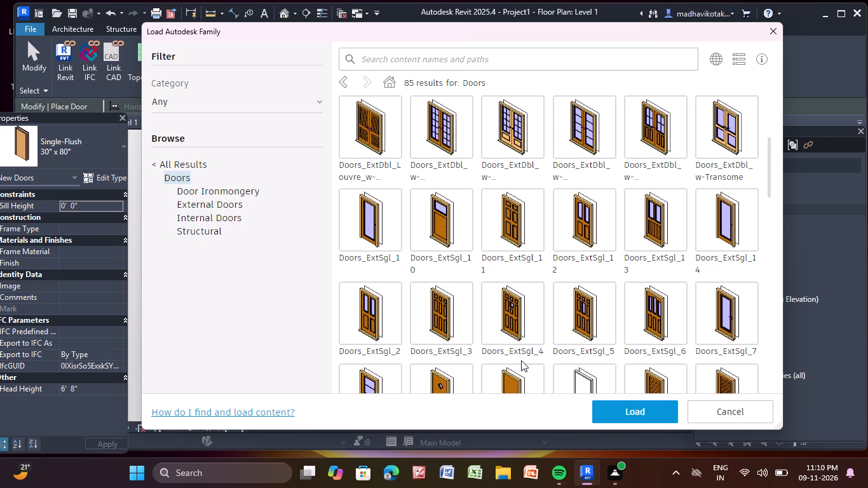
scroll(520, 360, down, 4)
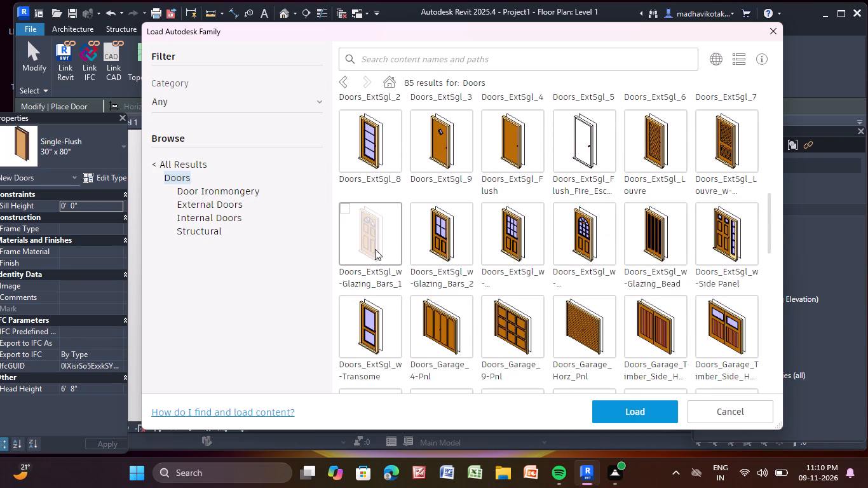
click(375, 249)
click(613, 408)
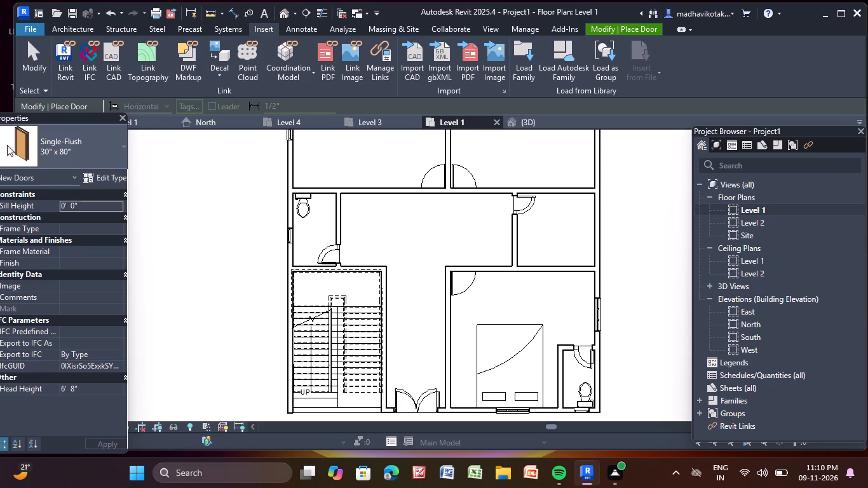
Place a Doors_ExtSgl_w-Glazing_Bars_1 910x2110mm door in the lower bedroom's upper wall, about 2'-0" from its left-hand wall.
click(83, 154)
scroll(85, 284, up, 3)
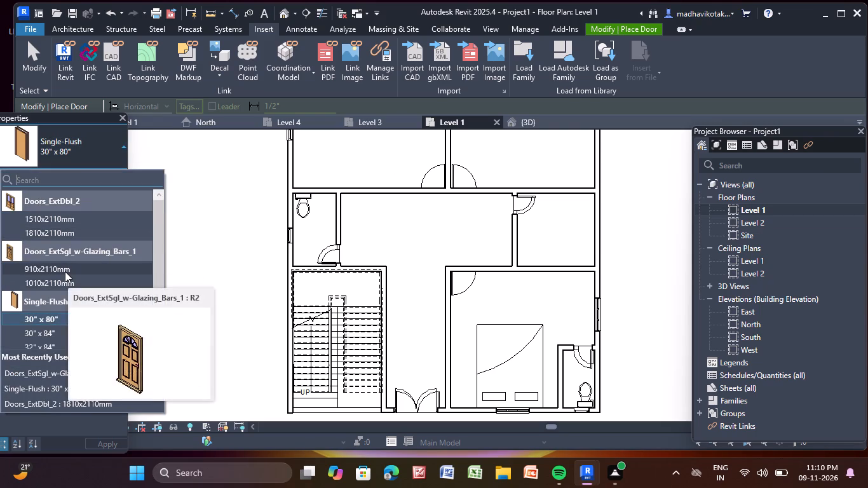
click(65, 271)
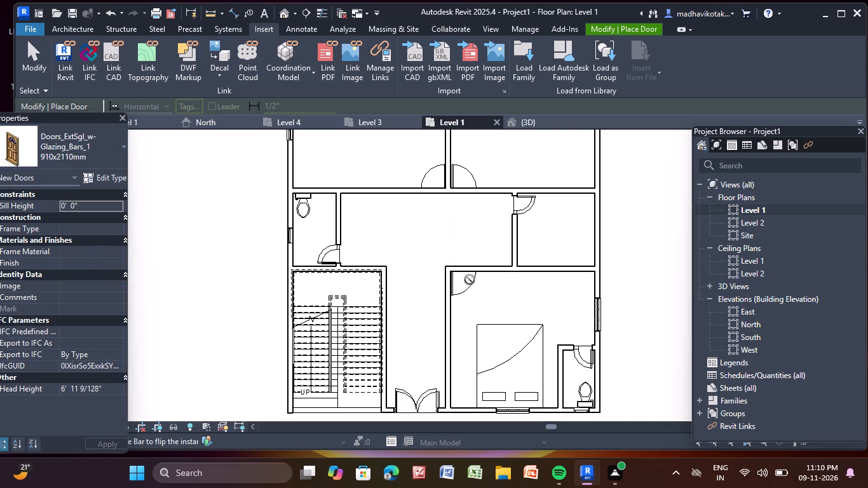
scroll(465, 269, up, 9)
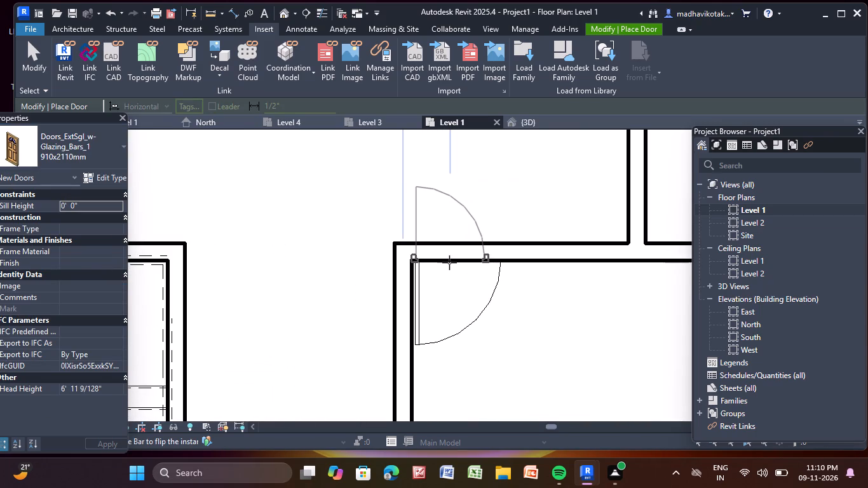
click(454, 261)
scroll(455, 261, down, 4)
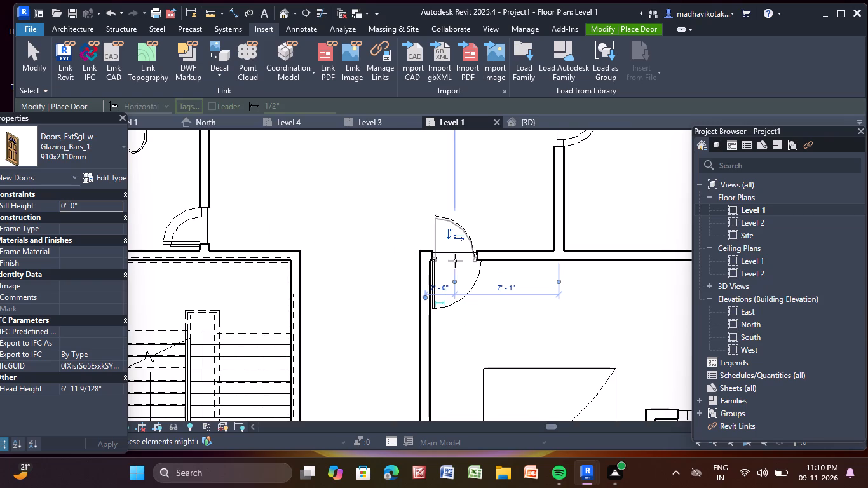
Place 910x2110mm glazing-bar doors in the two upper bedrooms' lower walls, about 2'-6" right and 2'-0" left of their dividing wall.
middle_drag(528, 235, 477, 419)
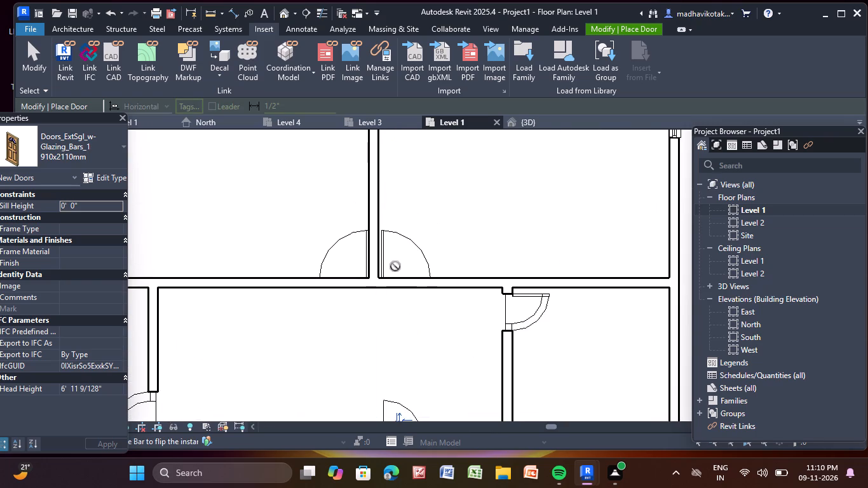
click(409, 275)
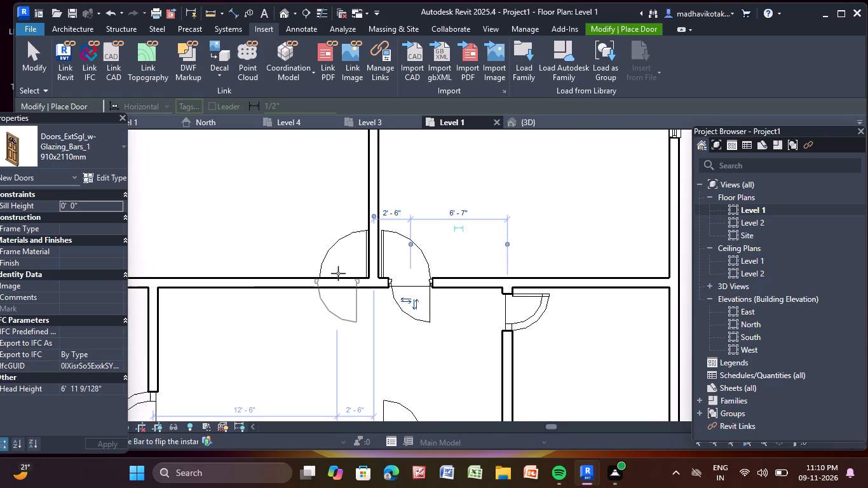
click(343, 278)
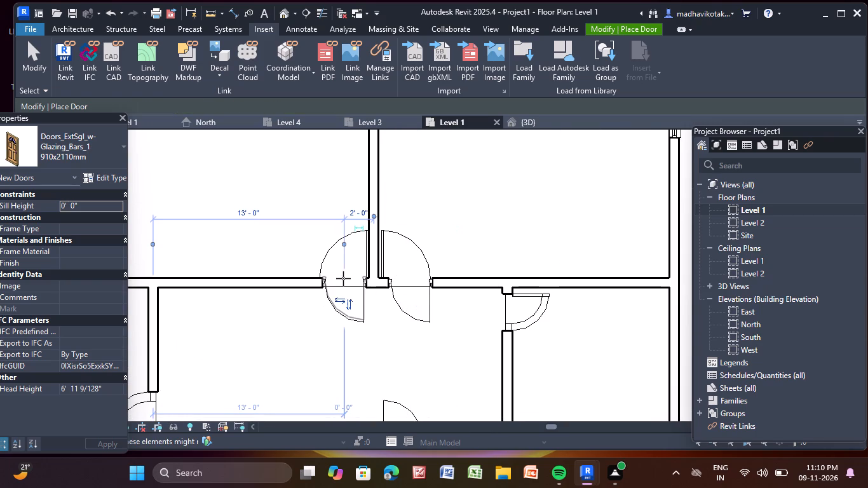
Flip the facing of the upper-left bedroom's glazing-bar door so it swings into the bedroom, matching the plan's door arc.
key(Escape)
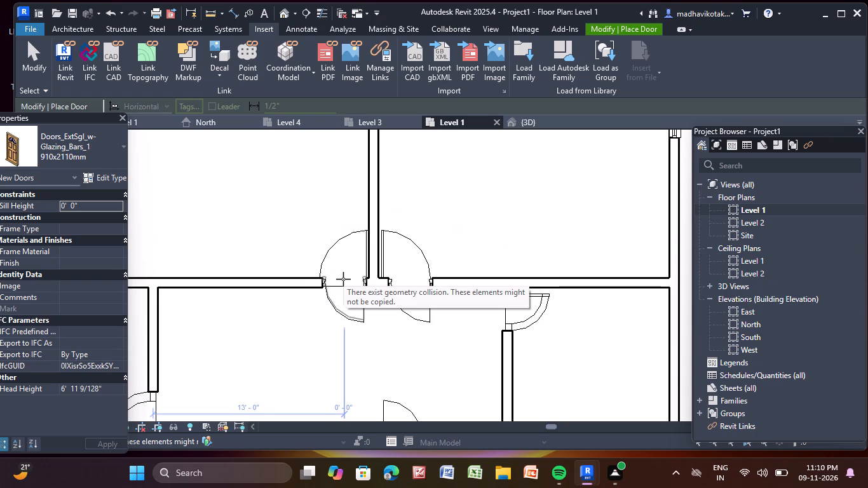
key(Escape)
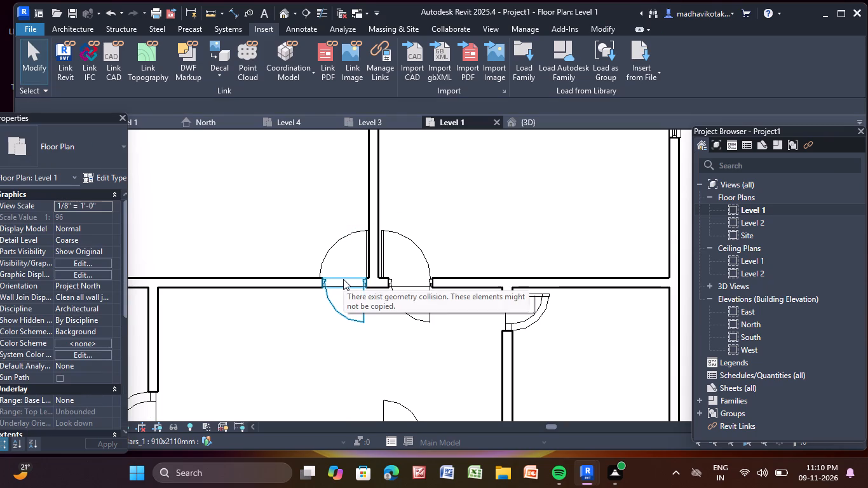
click(356, 318)
scroll(356, 302, up, 1)
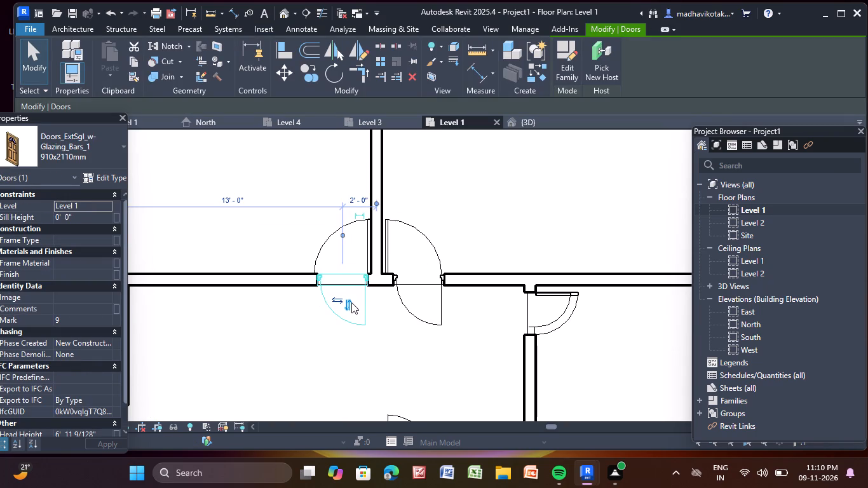
click(351, 304)
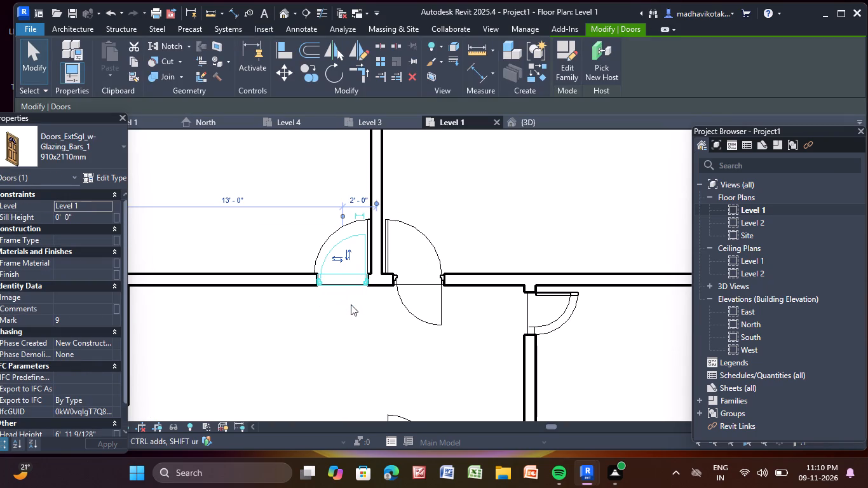
click(358, 307)
Flip the upper-right bedroom's door to swing into the bedroom, with its leaf hinged at the jamb beside the dividing wall.
click(438, 310)
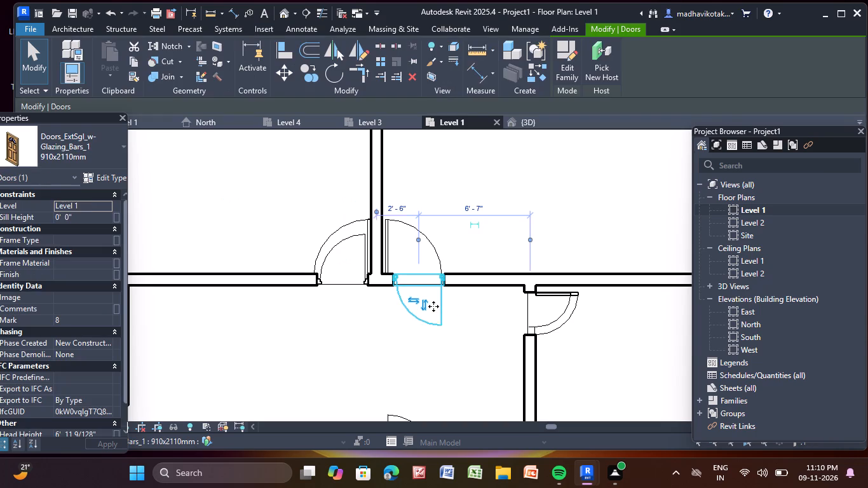
click(426, 305)
scroll(426, 305, down, 5)
middle_drag(426, 302, 424, 299)
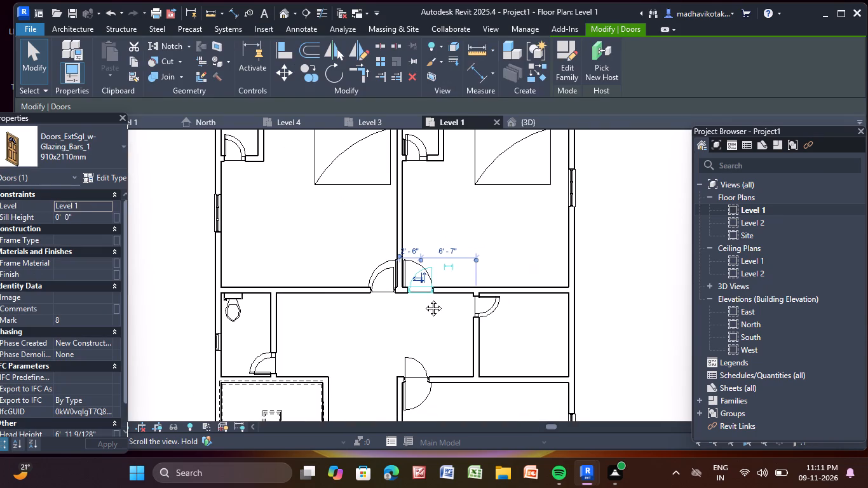
middle_drag(424, 299, 421, 286)
scroll(421, 287, up, 6)
click(403, 238)
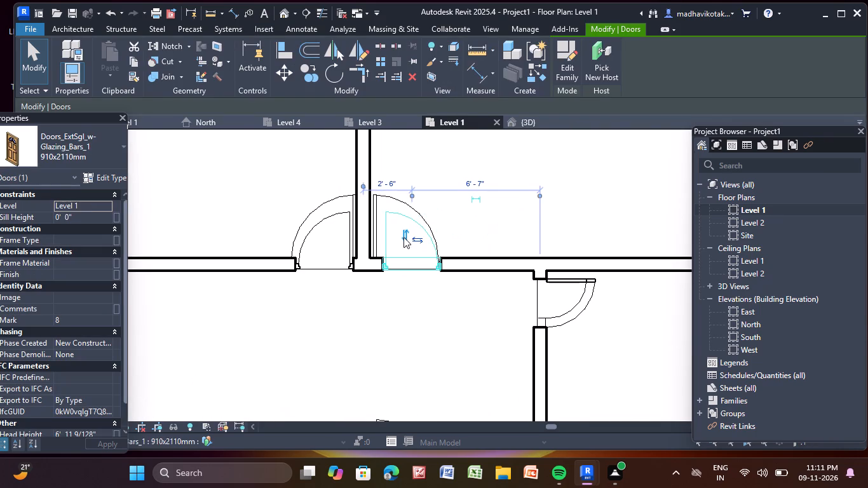
Flip the facing of the lower bedroom's upper-wall door so it swings into the bedroom.
scroll(367, 415, down, 5)
middle_drag(368, 398, 363, 167)
scroll(360, 190, up, 1)
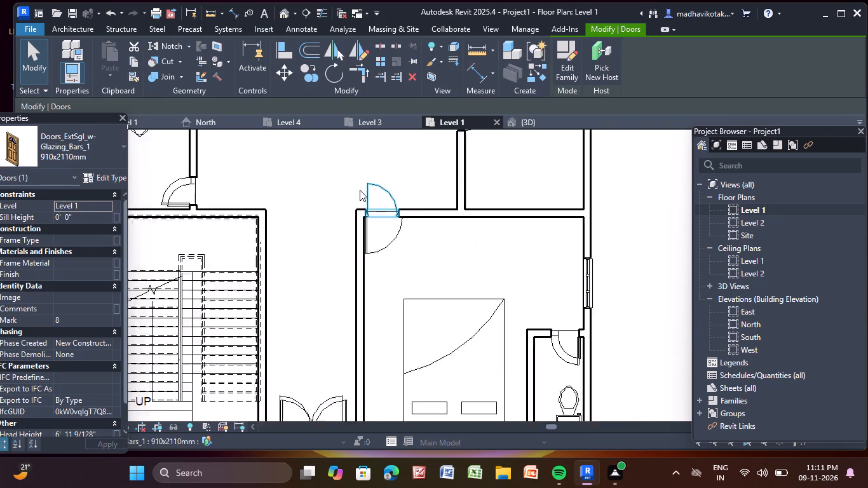
scroll(360, 190, up, 2)
click(370, 191)
scroll(378, 205, up, 4)
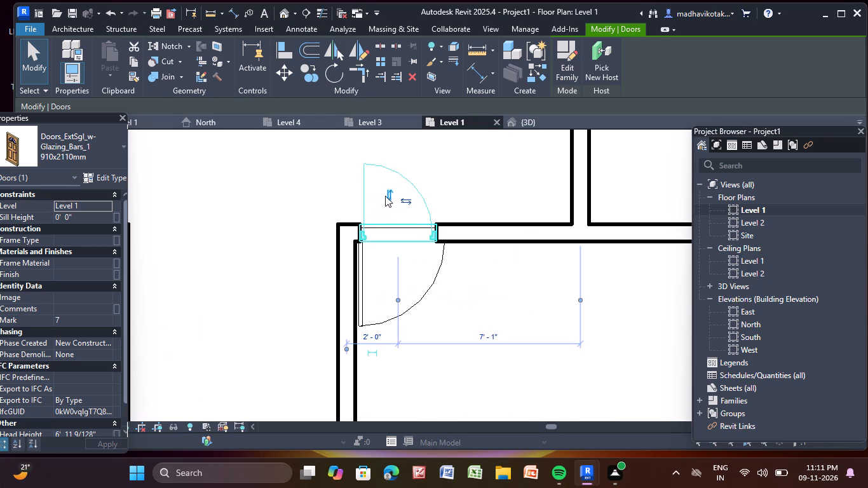
click(387, 195)
scroll(383, 210, down, 4)
scroll(397, 359, down, 6)
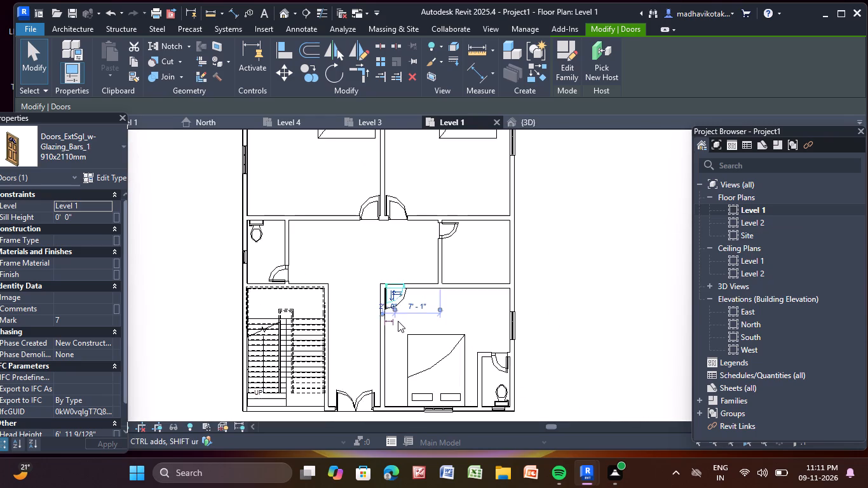
scroll(398, 321, down, 4)
click(519, 285)
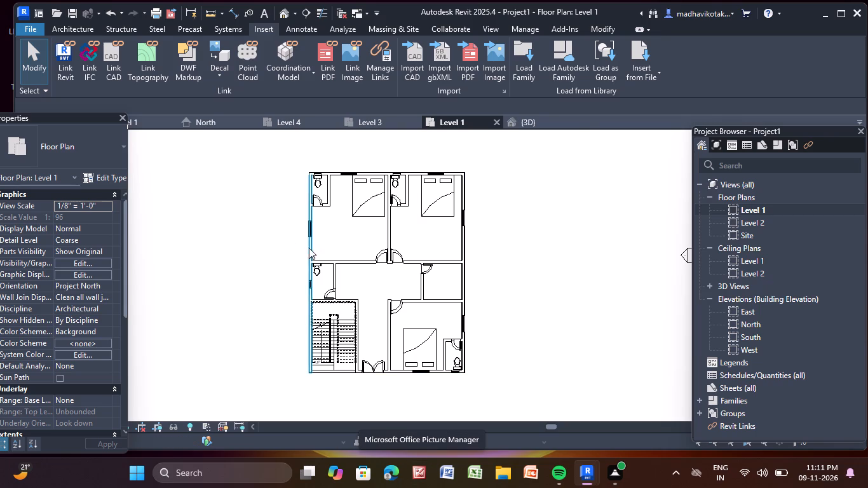
Examine the Level 1 door layout in plan and the building's entrance front in the 3D view.
scroll(348, 226, up, 6)
click(66, 28)
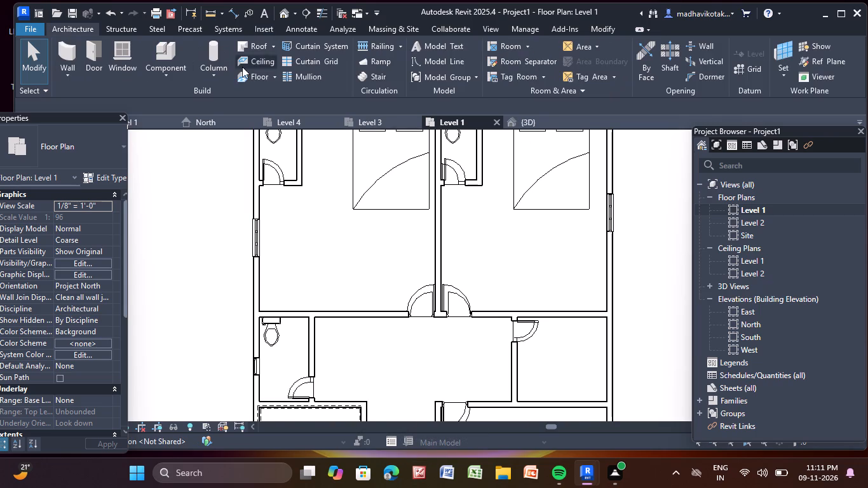
scroll(439, 139, down, 1)
scroll(440, 210, up, 1)
scroll(440, 202, down, 4)
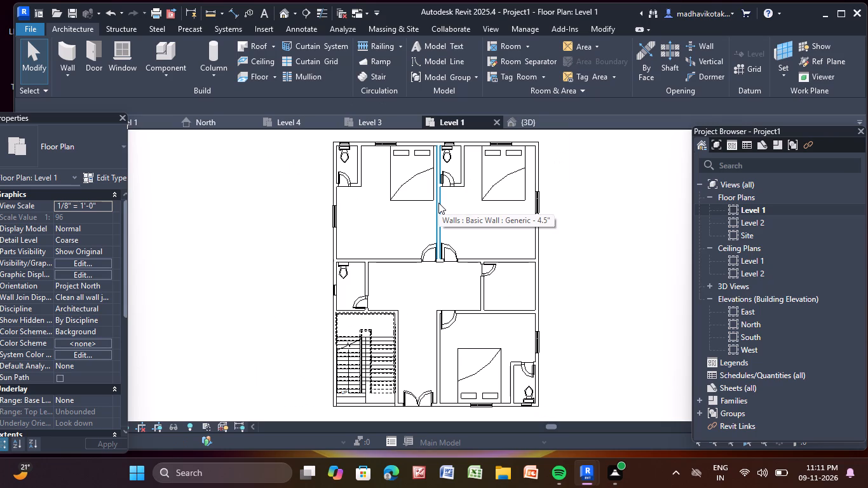
scroll(464, 179, down, 2)
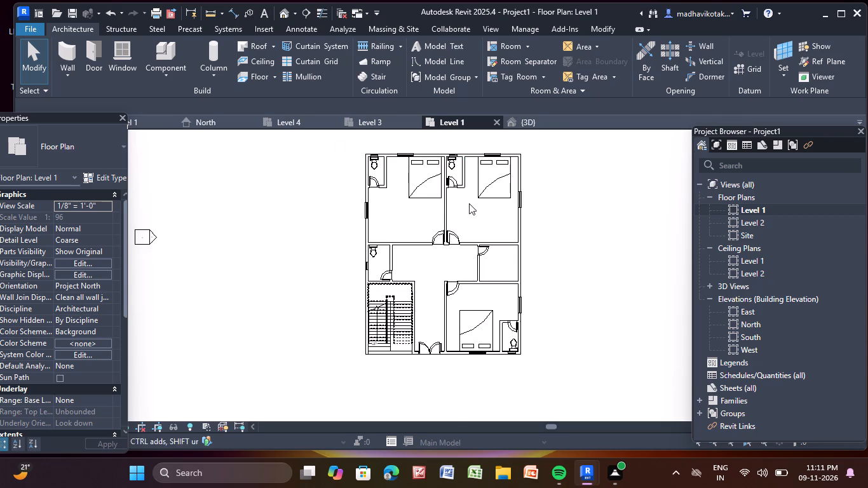
middle_drag(466, 206, 400, 266)
click(281, 11)
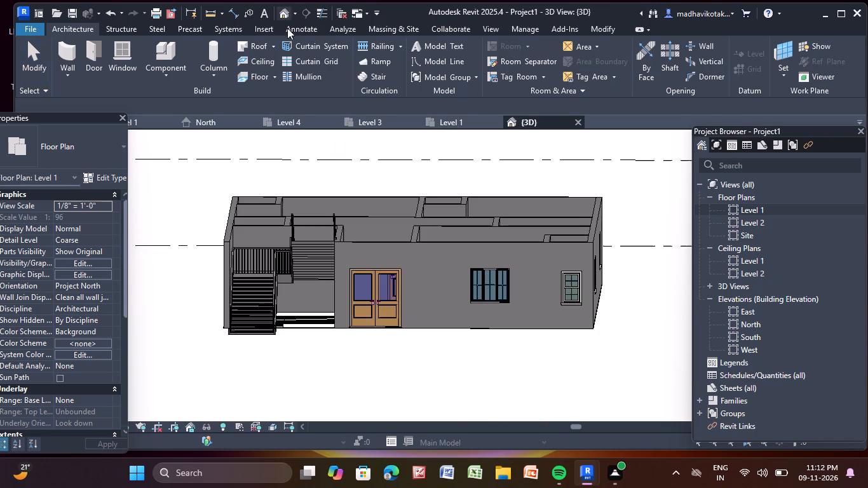
scroll(420, 334, up, 5)
scroll(475, 220, down, 5)
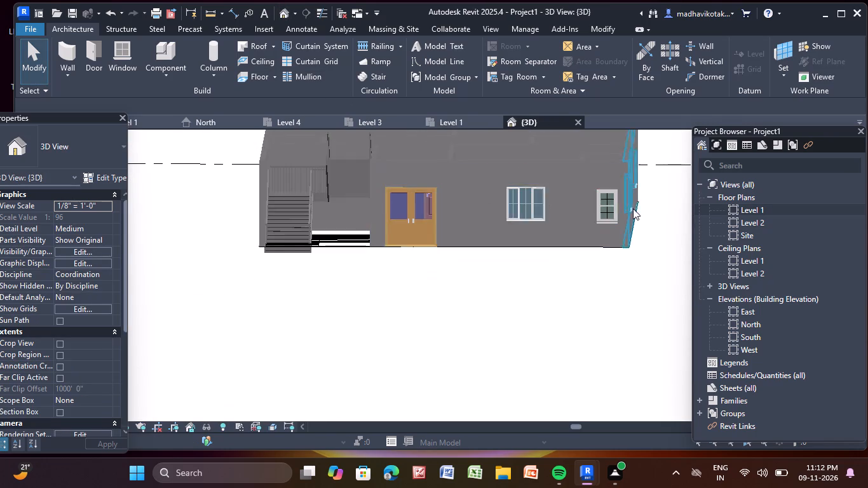
Create a Generic - 12" floor on Level 1 with a rectangular boundary spanning the building's outer wall corners, from upper-left to lower-right.
double_click(770, 213)
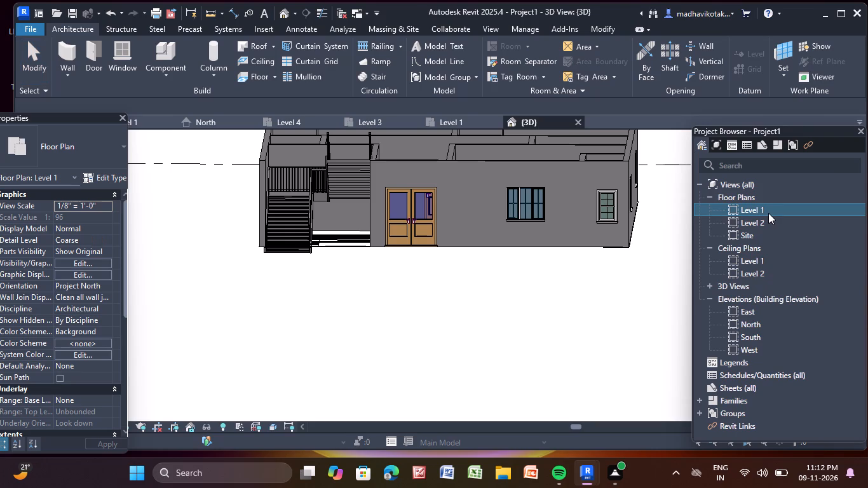
click(768, 213)
scroll(487, 265, down, 3)
click(601, 234)
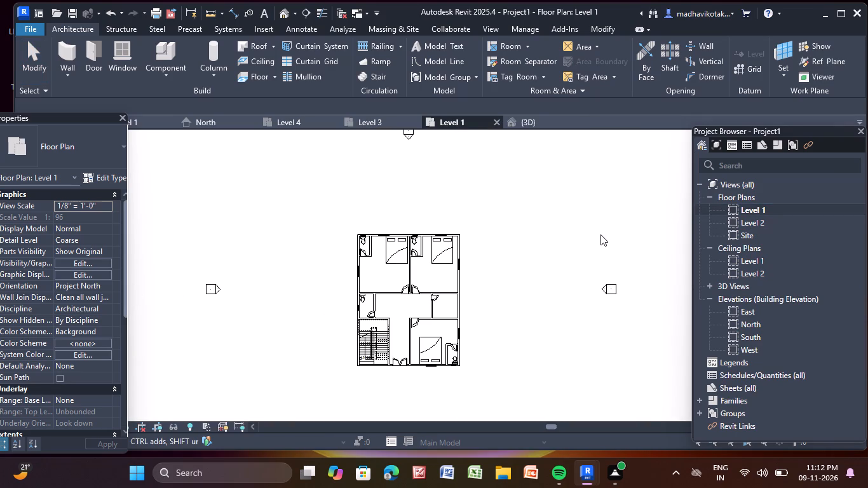
click(241, 73)
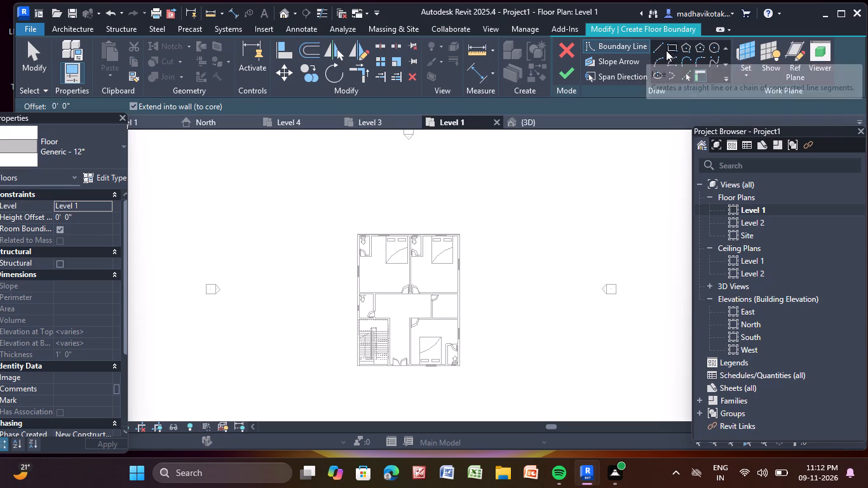
click(666, 50)
scroll(456, 265, up, 4)
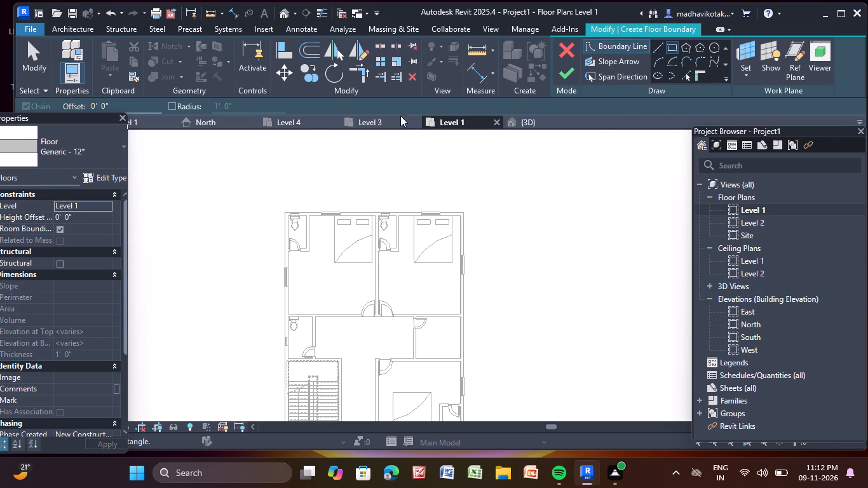
scroll(248, 229, up, 4)
scroll(339, 194, up, 4)
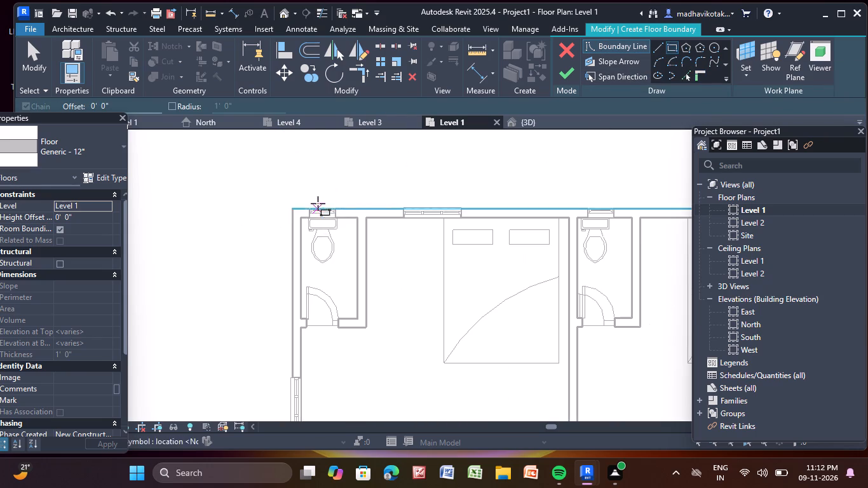
click(292, 207)
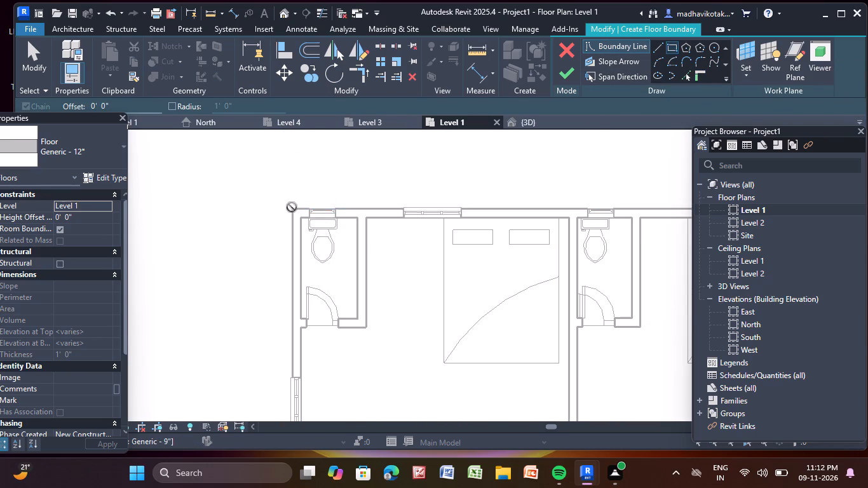
scroll(617, 351, down, 5)
middle_drag(617, 352, 416, 58)
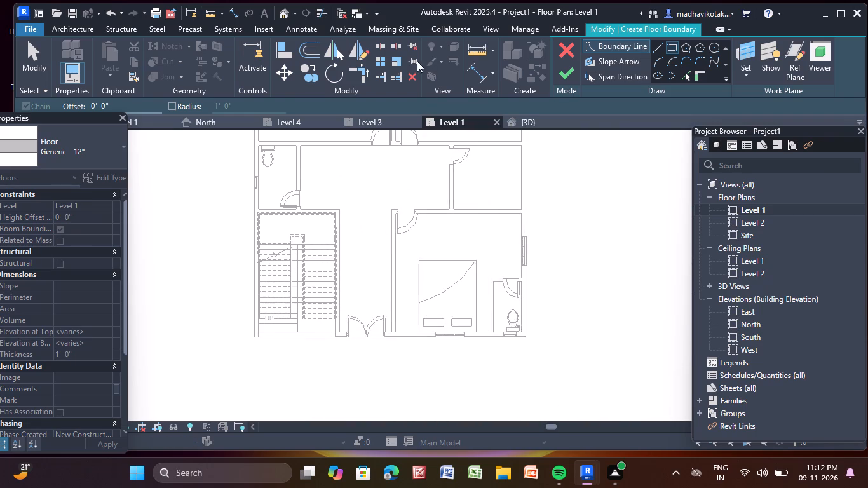
scroll(513, 308, up, 4)
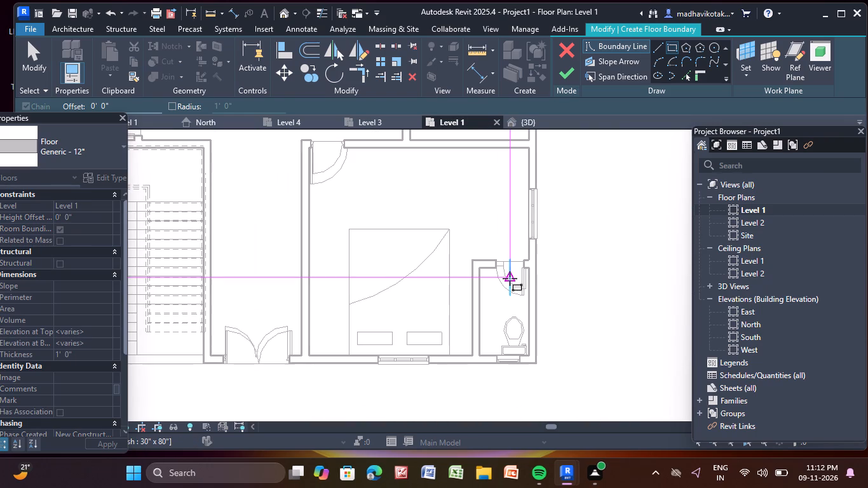
middle_drag(510, 276, 599, 219)
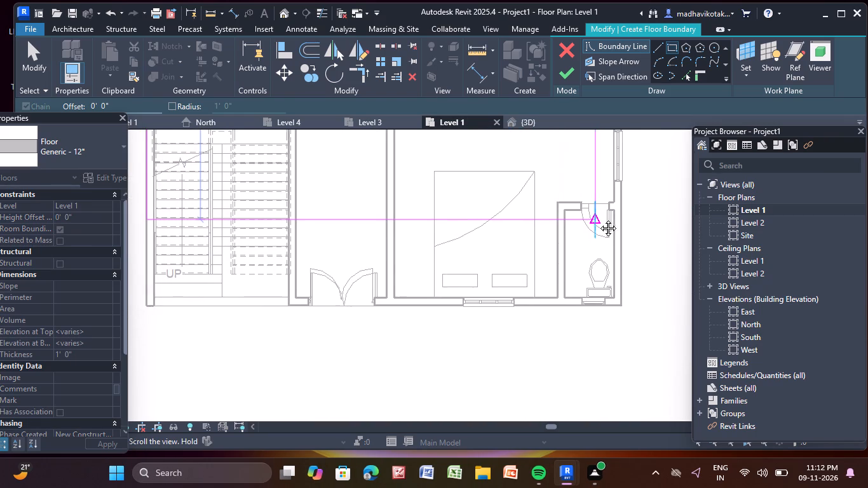
middle_drag(599, 219, 619, 229)
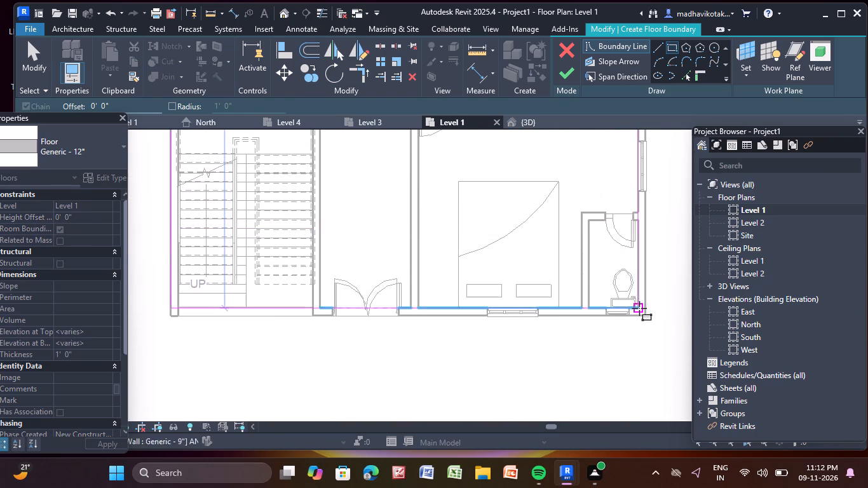
scroll(643, 317, up, 3)
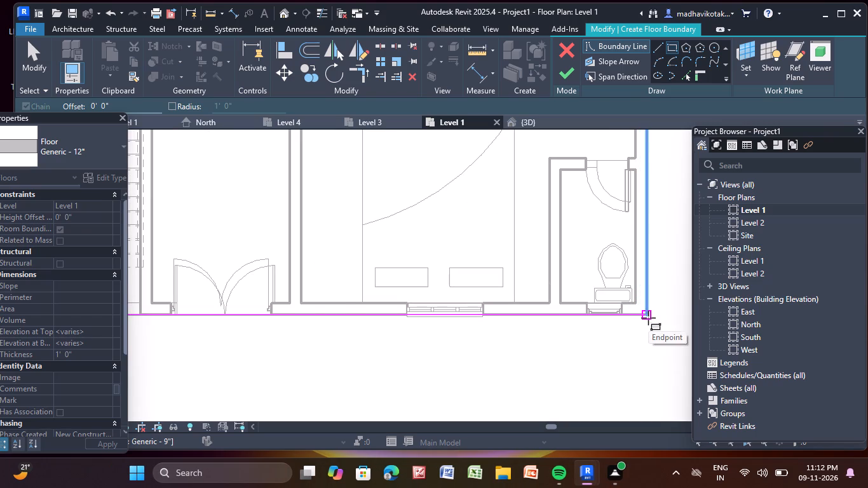
click(648, 318)
click(568, 80)
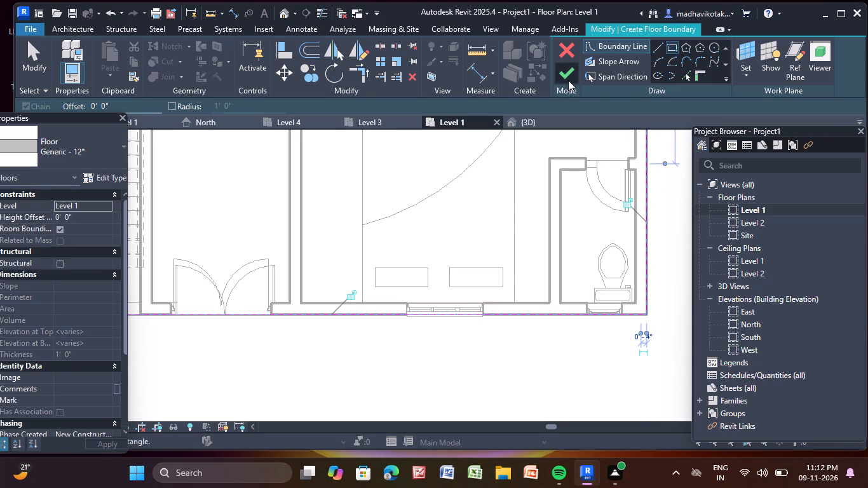
scroll(568, 80, down, 5)
scroll(559, 290, down, 5)
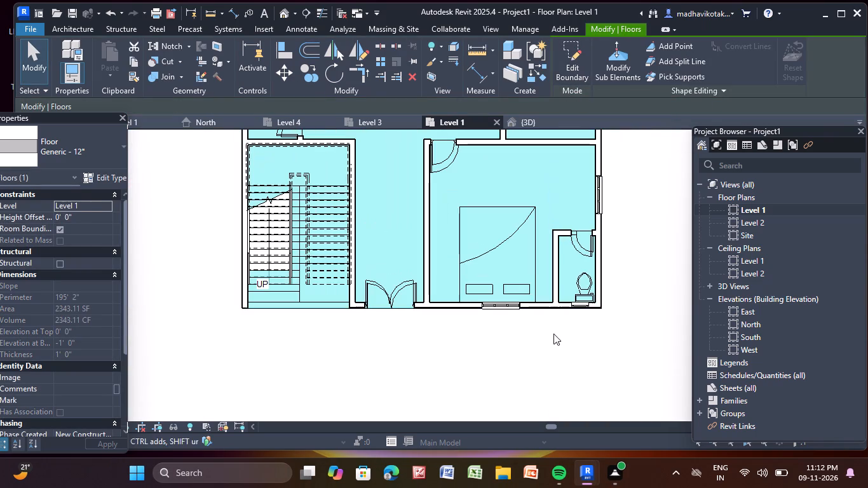
click(552, 344)
Set the structure layer thickness of the Generic - 4.5" wall type, used by the wall behind the stair, to 9".
scroll(524, 282, down, 4)
scroll(455, 227, down, 4)
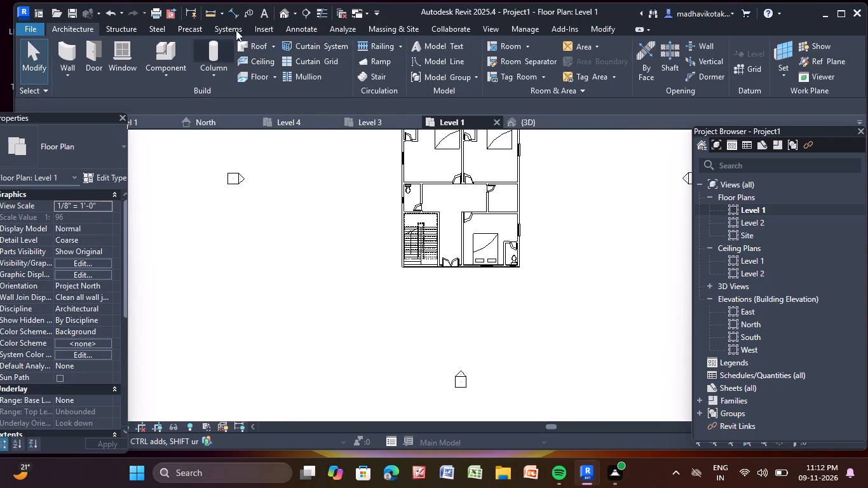
click(280, 8)
scroll(396, 225, up, 6)
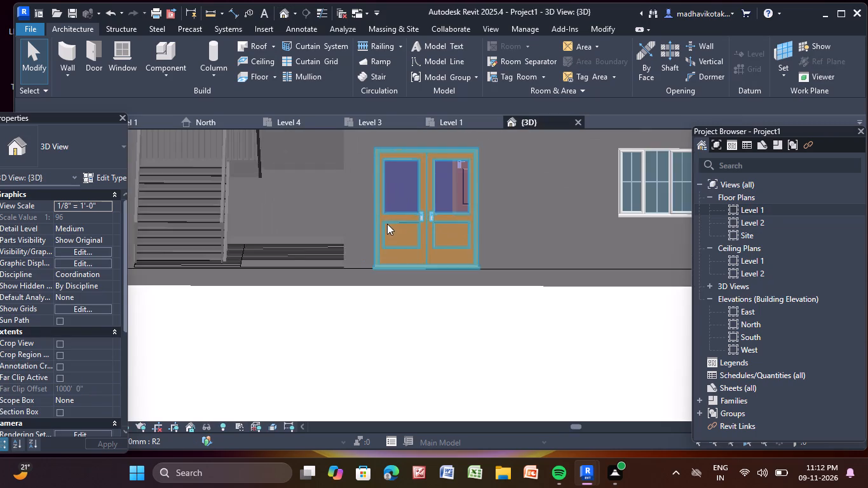
click(285, 213)
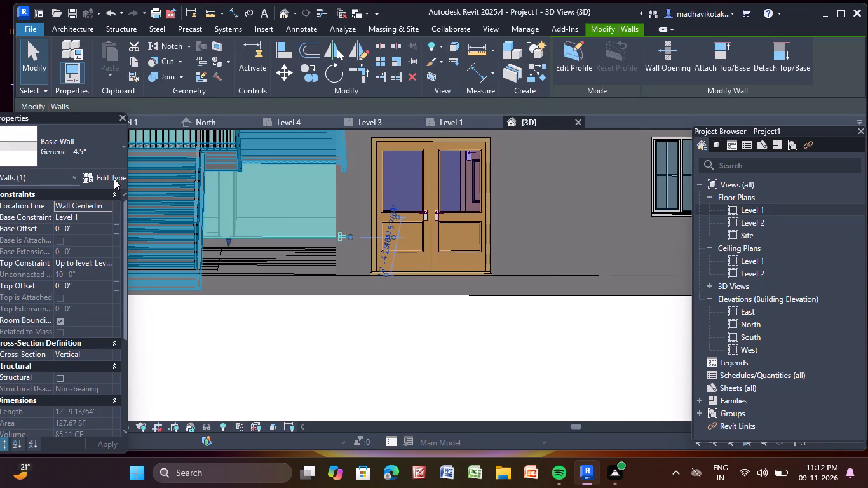
click(113, 179)
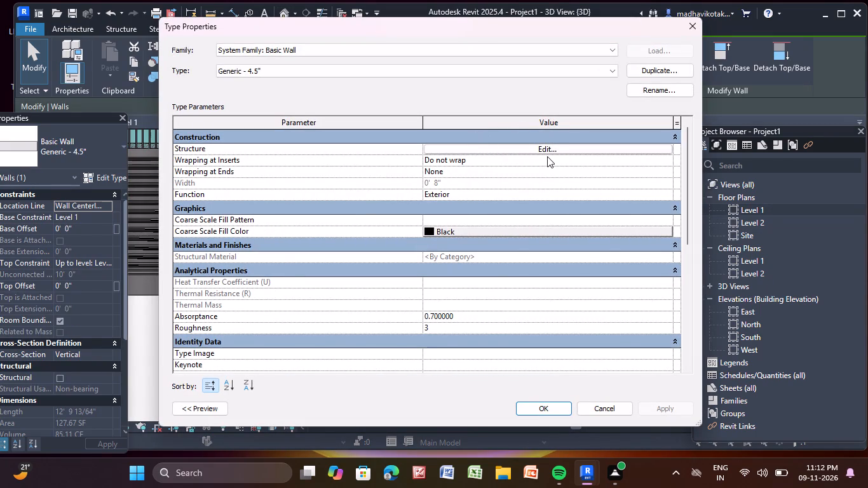
click(547, 148)
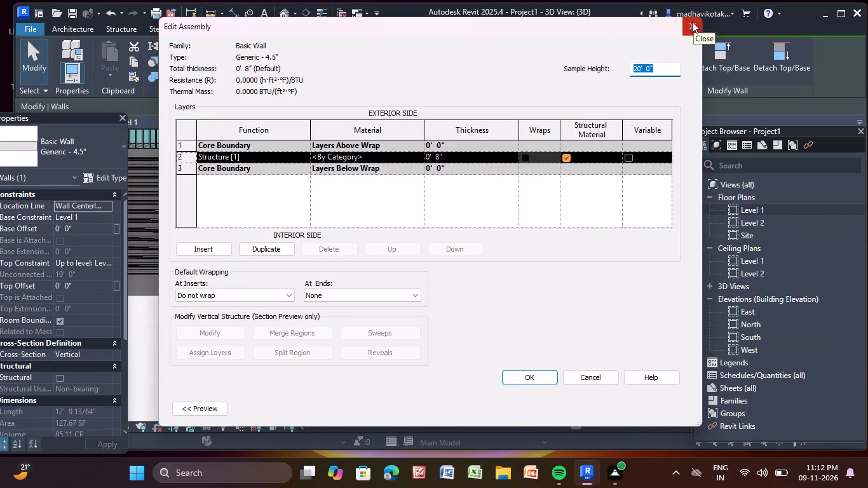
click(461, 160)
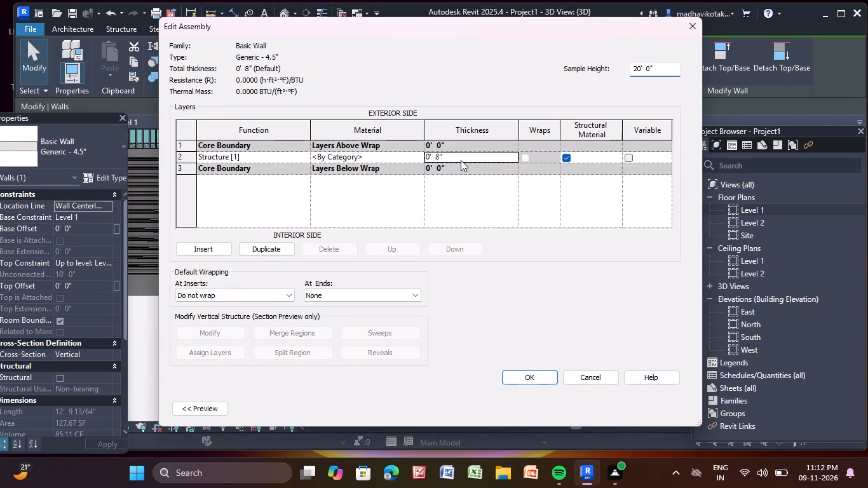
key(BackSpace)
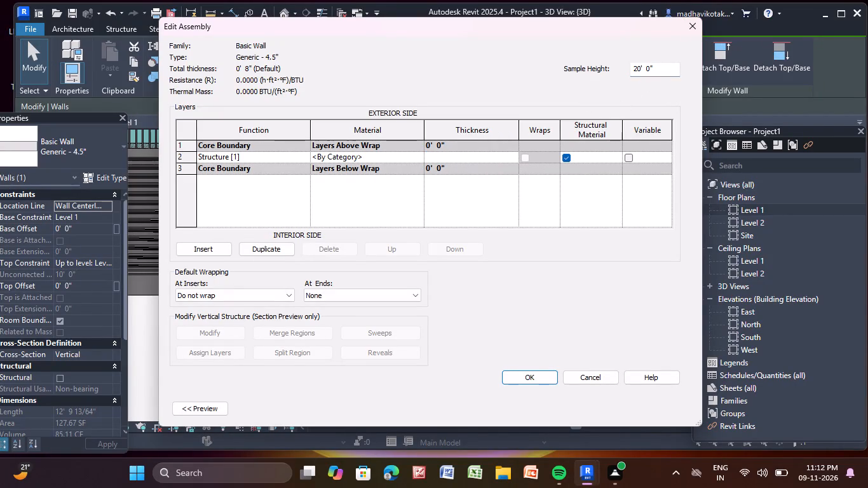
text(9")
key(Return)
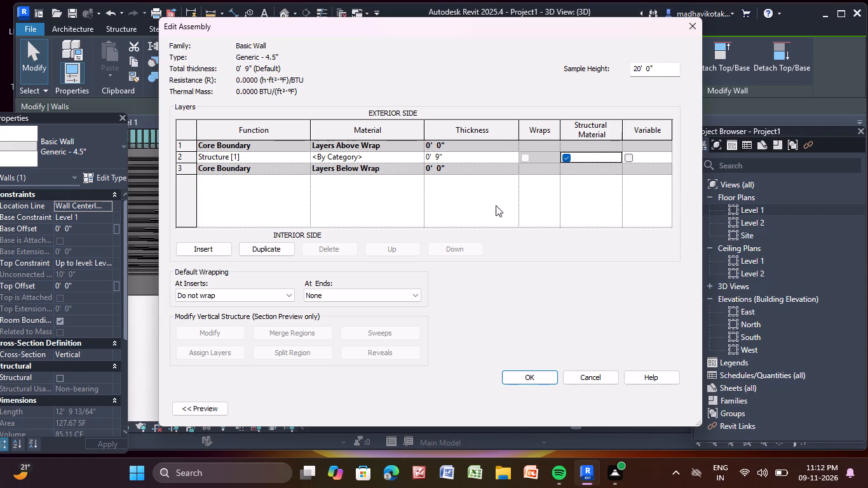
click(529, 374)
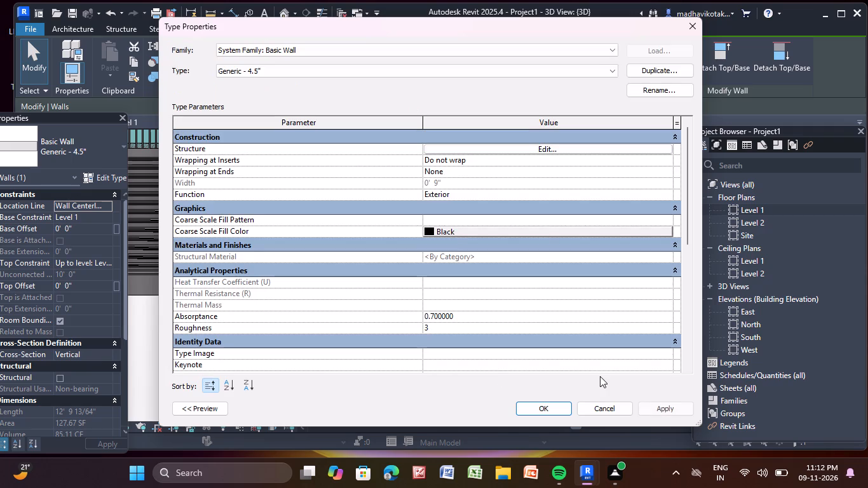
click(654, 412)
click(553, 416)
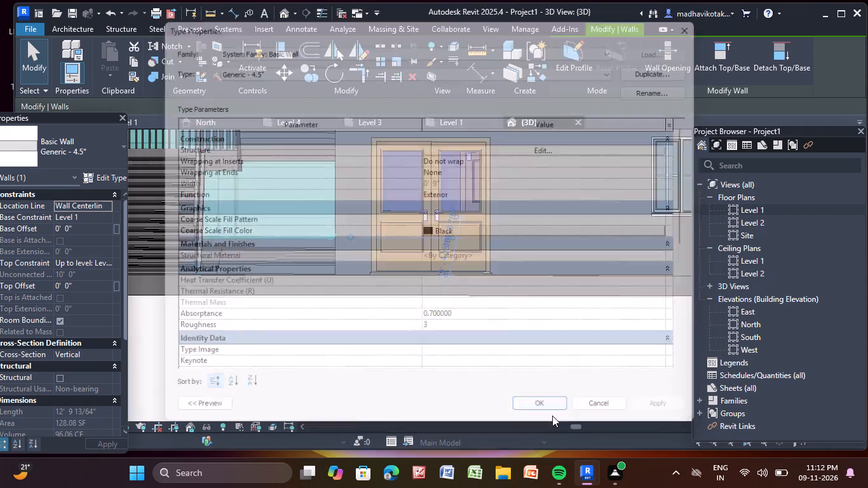
click(478, 376)
Set the structure layer thickness of the Level 1 floor's Generic - 12" type to 6".
click(251, 248)
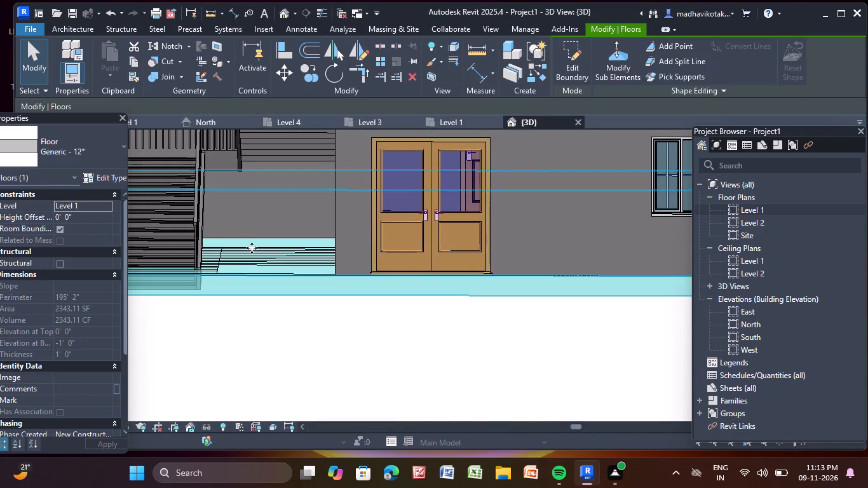
click(112, 172)
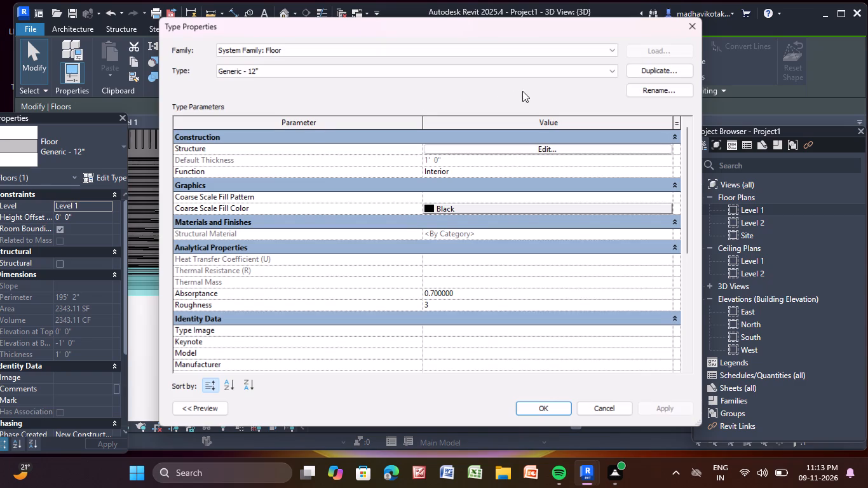
click(553, 151)
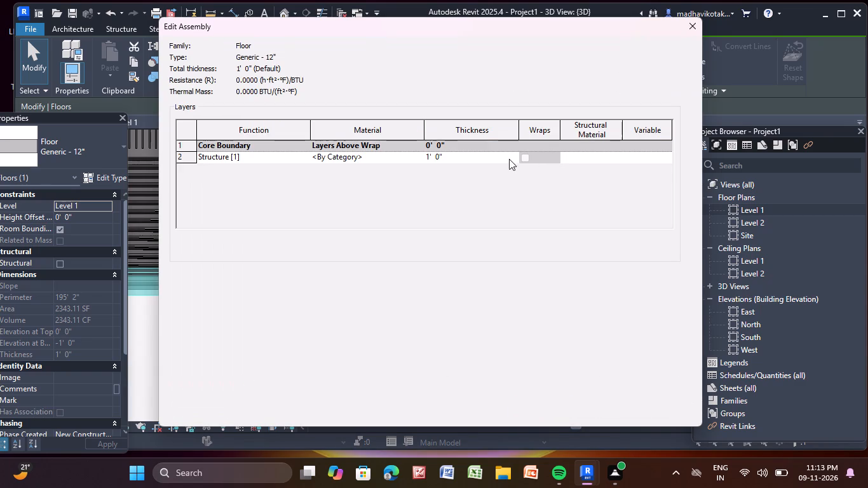
click(475, 159)
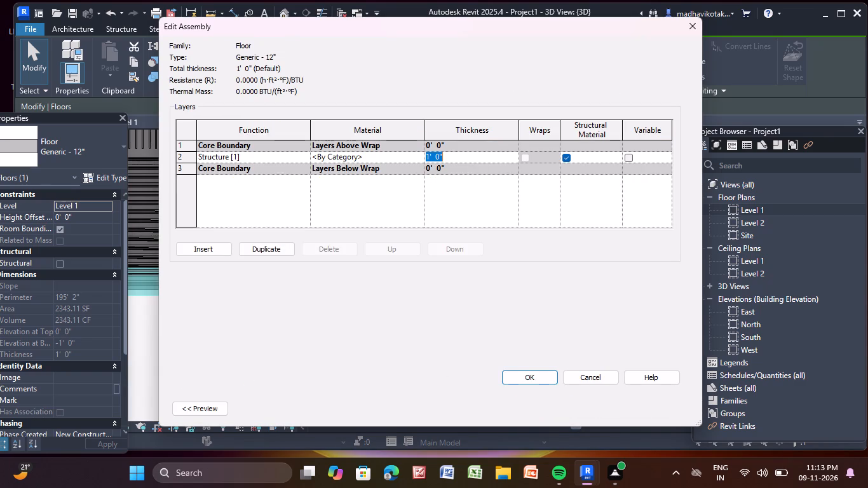
key(BackSpace)
key(BackSpace)
key(BackSpace)
key(BackSpace)
key(BackSpace)
key(BackSpace)
key(BackSpace)
key(BackSpace)
key(BackSpace)
key(BackSpace)
key(6)
key(shift+quotedbl)
key(Return)
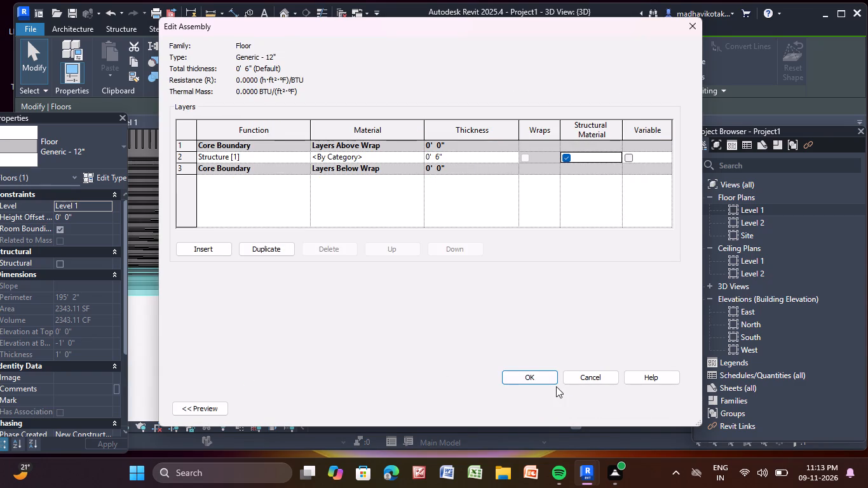
click(530, 382)
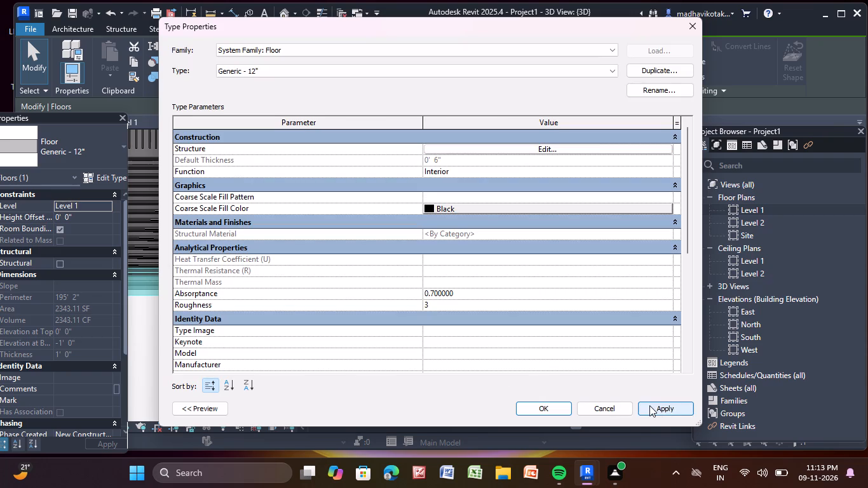
click(650, 405)
click(542, 407)
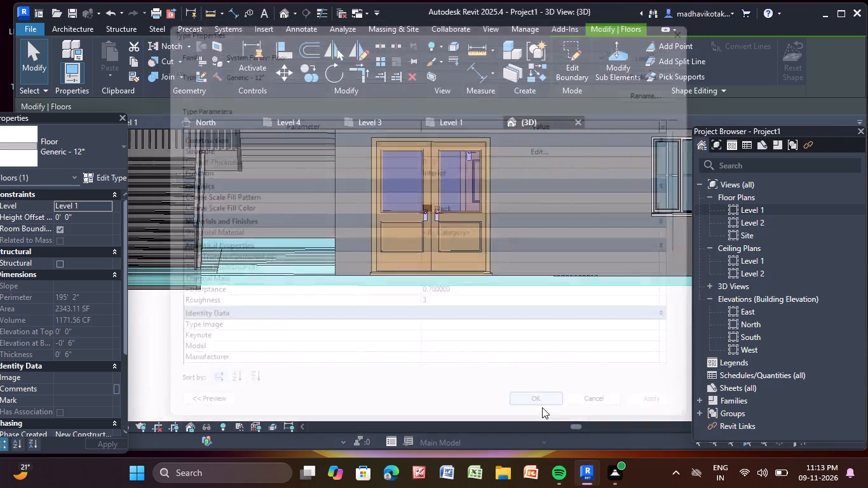
click(482, 358)
Create a Generic - 12" footprint roof based on Level 2, without defined slope, with a rectangular boundary spanning the building's opposite outer wall corners.
scroll(482, 358, down, 7)
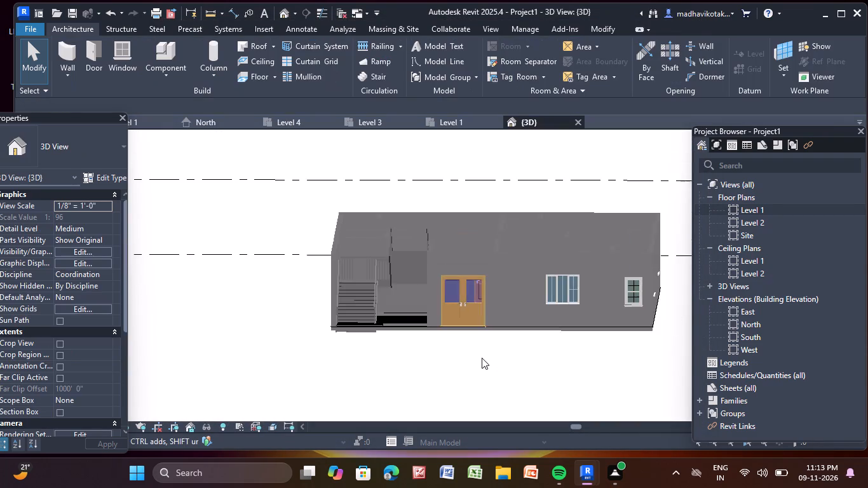
scroll(470, 355, down, 1)
middle_drag(470, 353, 402, 353)
scroll(302, 273, up, 1)
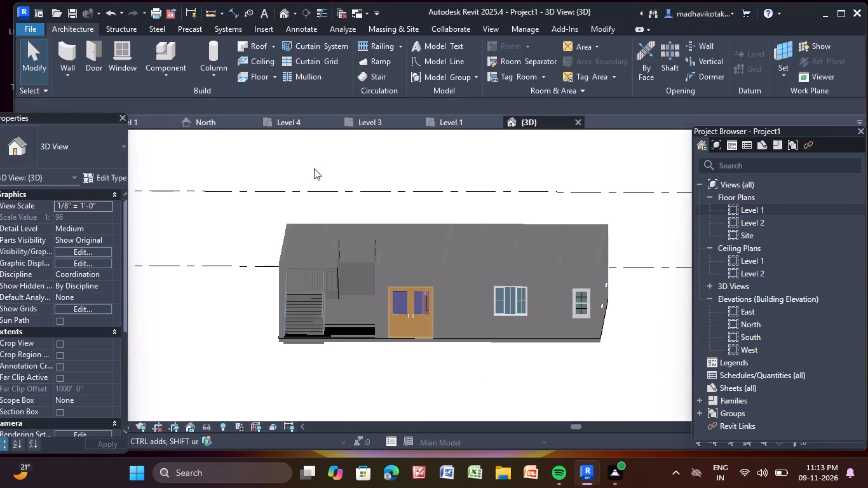
double_click(750, 212)
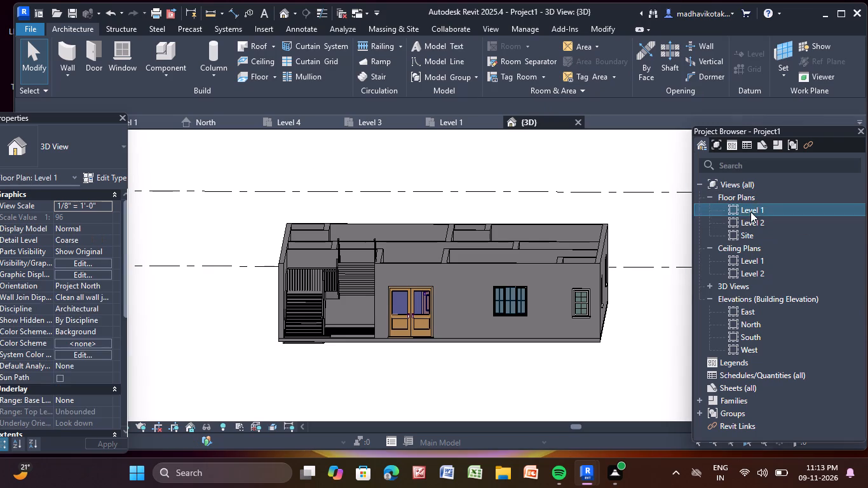
scroll(506, 212, down, 4)
middle_drag(506, 210, 435, 284)
scroll(435, 284, up, 3)
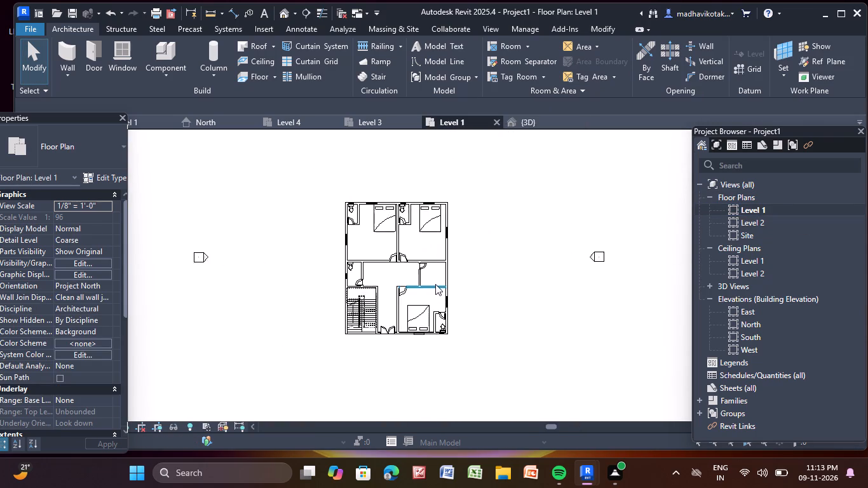
scroll(435, 284, up, 2)
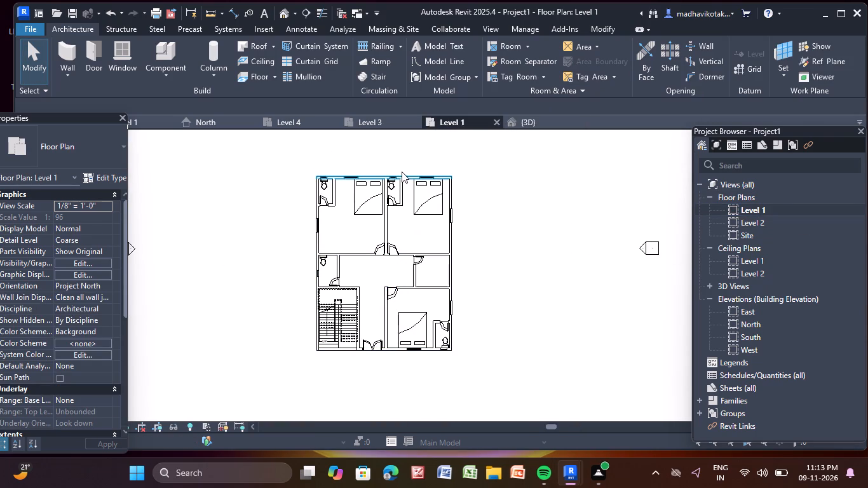
scroll(353, 196, up, 3)
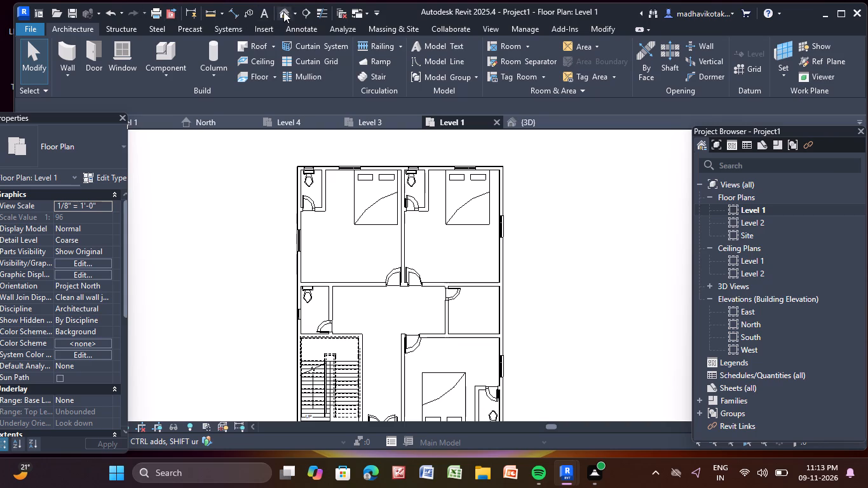
click(256, 46)
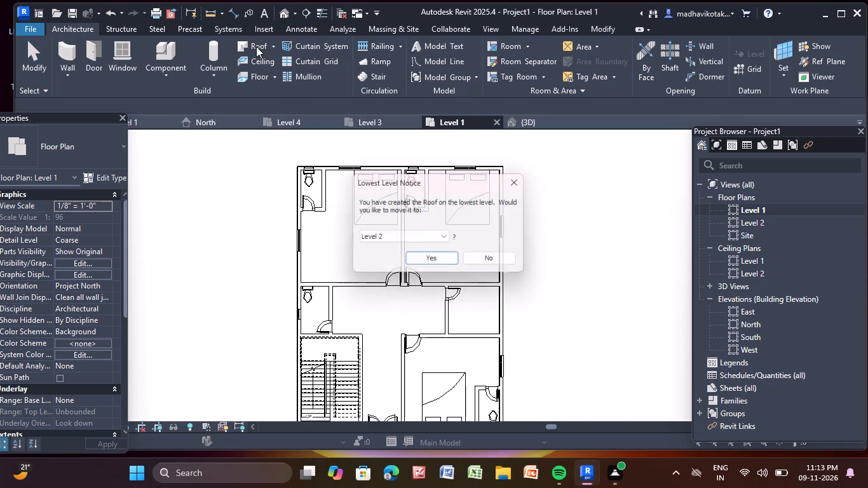
click(447, 259)
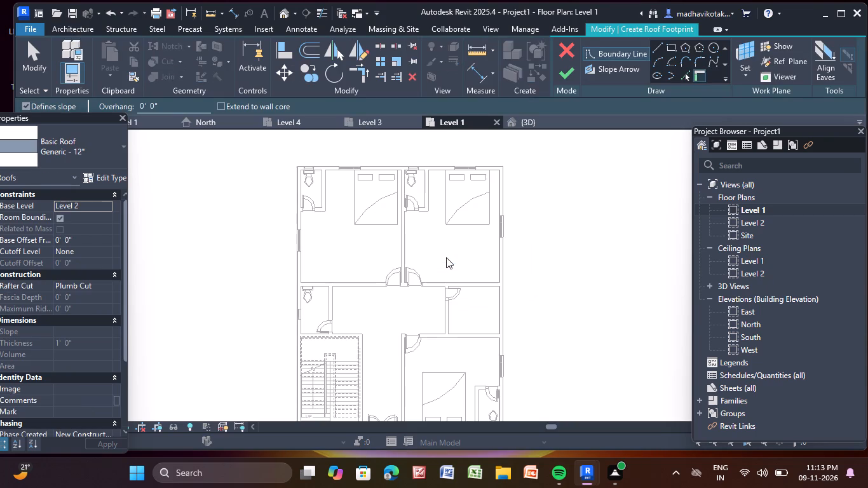
click(67, 105)
click(673, 44)
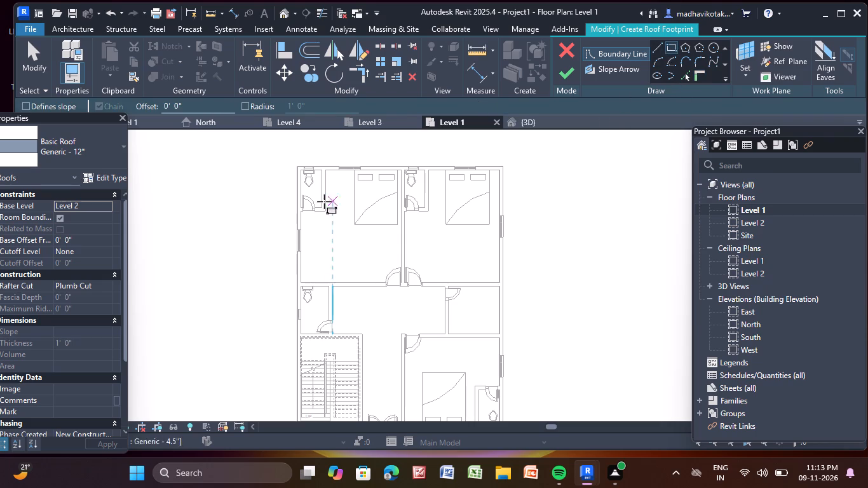
scroll(298, 168, up, 8)
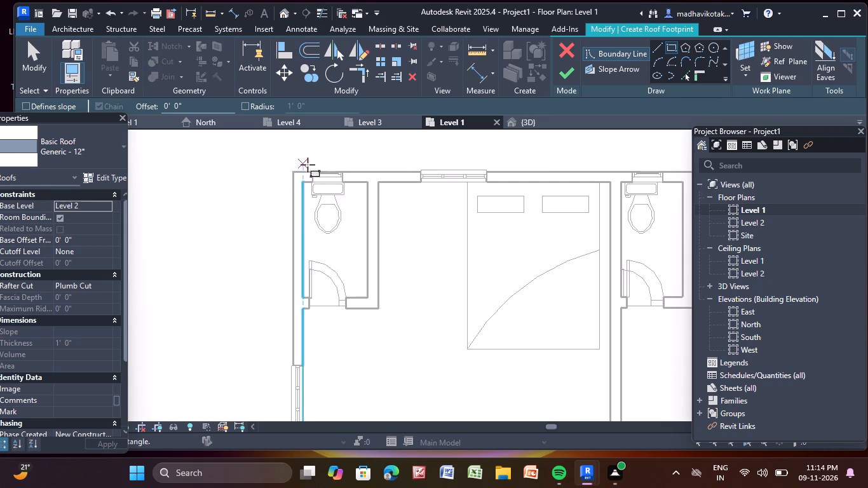
click(295, 170)
scroll(594, 325, down, 5)
middle_drag(593, 331, 587, 338)
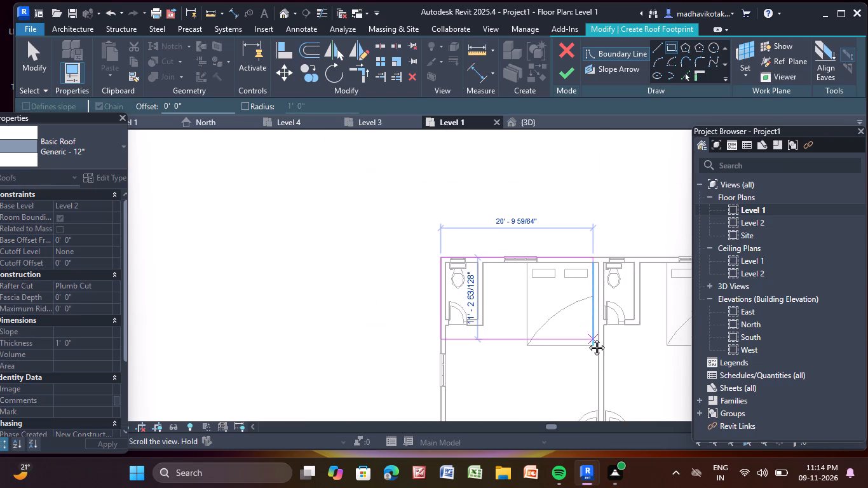
middle_drag(587, 338, 405, 161)
middle_drag(587, 372, 581, 346)
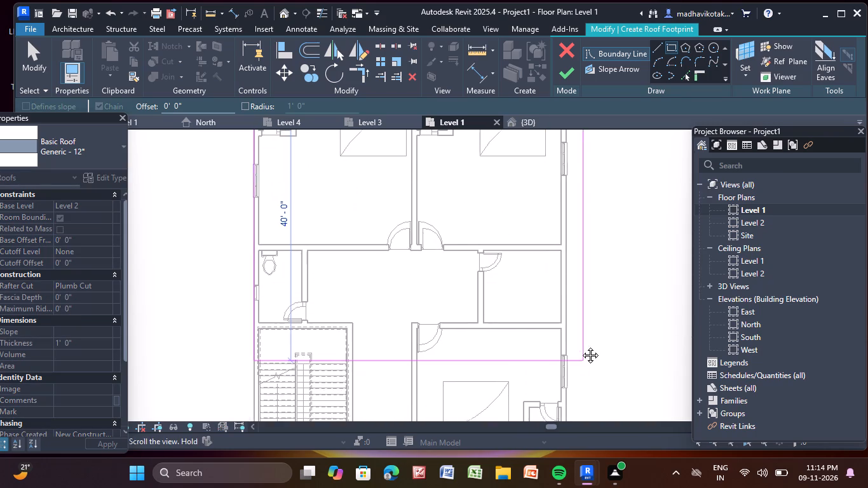
middle_drag(581, 346, 581, 186)
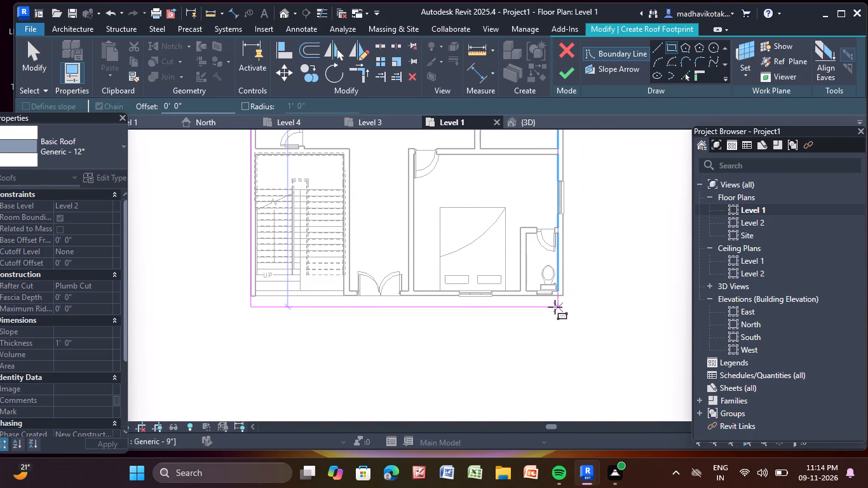
scroll(555, 307, up, 7)
click(569, 287)
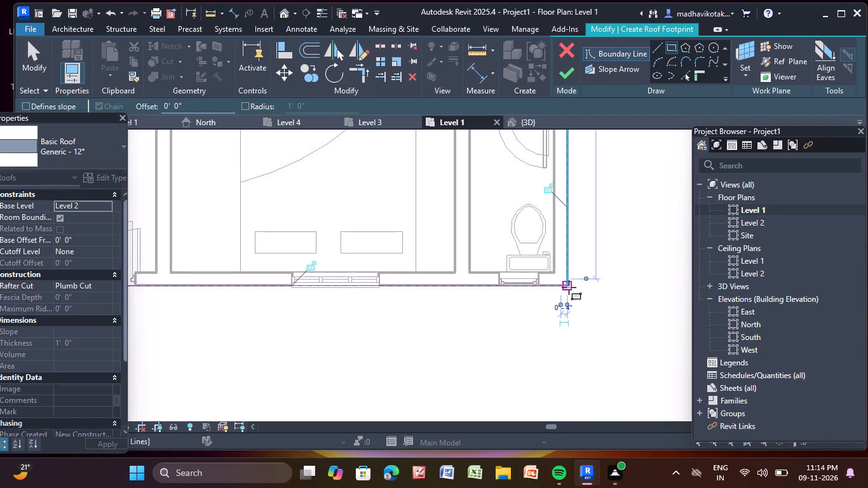
click(560, 70)
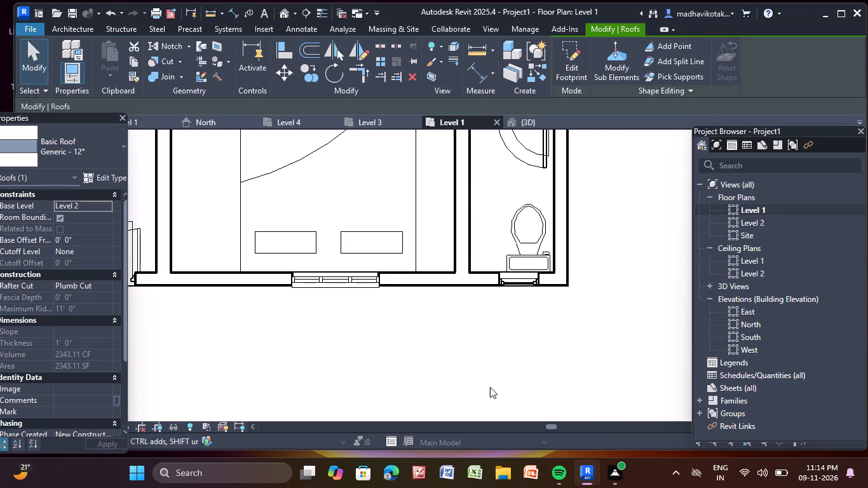
scroll(490, 387, down, 7)
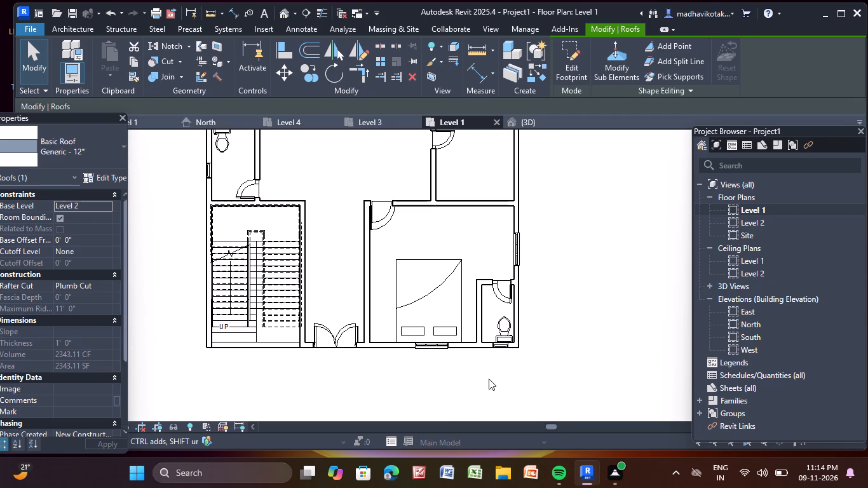
Open the default 3D view of the building and select the flat roof.
scroll(489, 379, down, 4)
scroll(463, 260, down, 2)
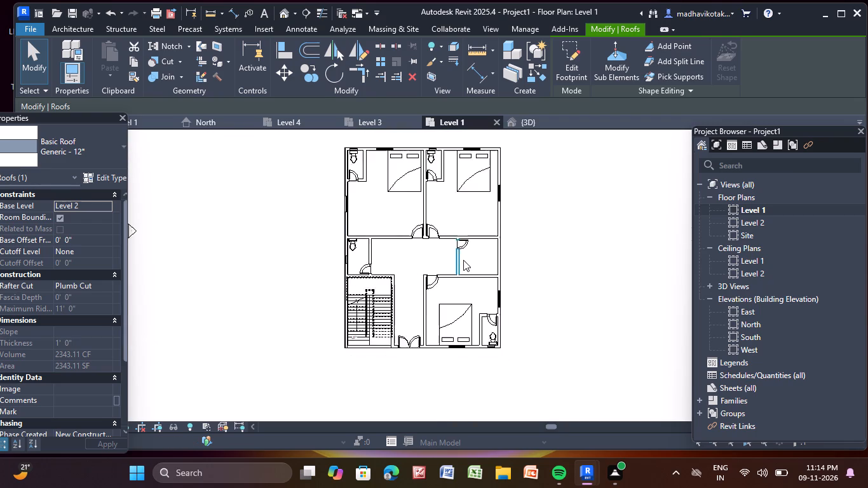
scroll(463, 260, down, 2)
middle_drag(456, 308, 477, 278)
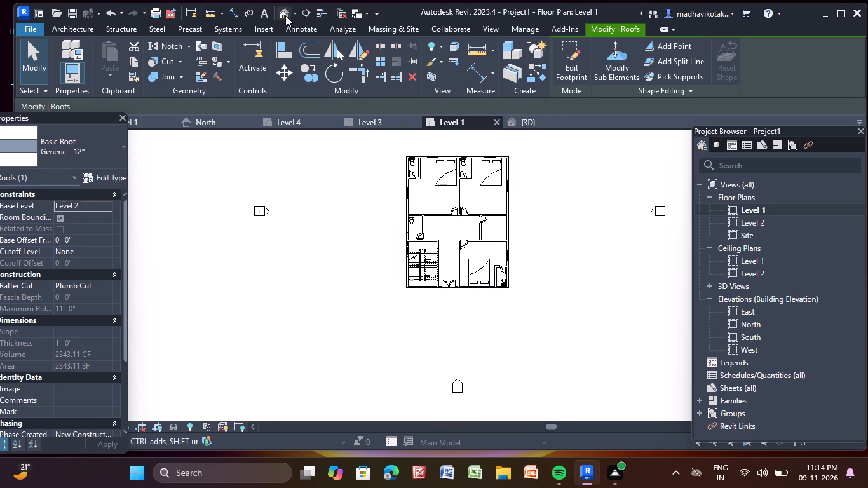
click(285, 14)
scroll(465, 227, up, 2)
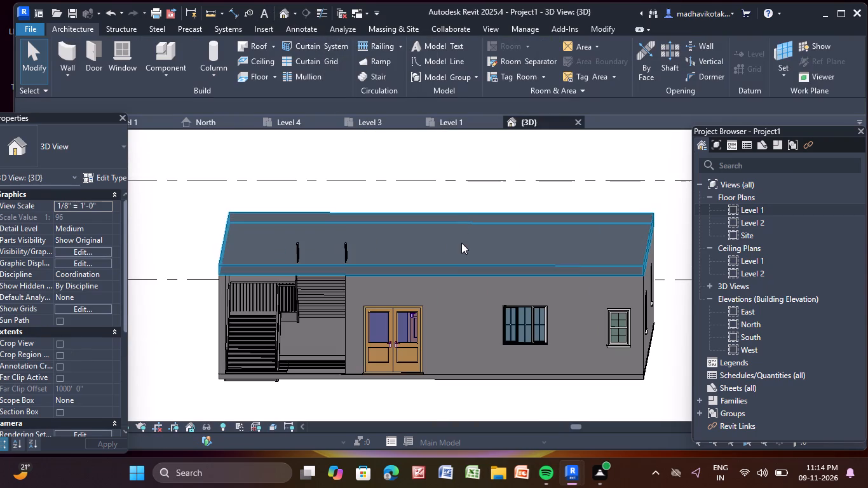
click(461, 243)
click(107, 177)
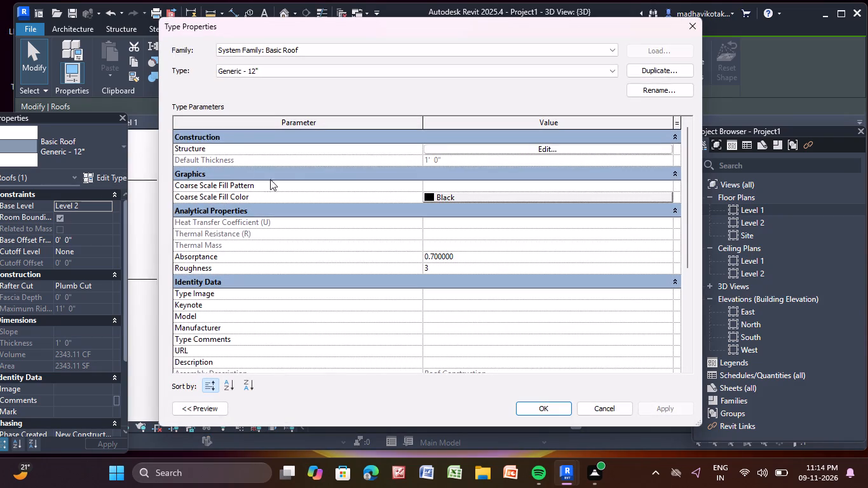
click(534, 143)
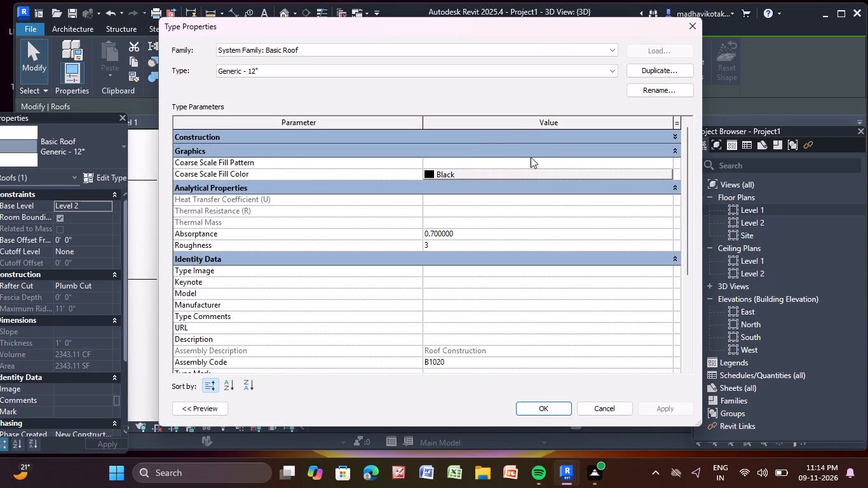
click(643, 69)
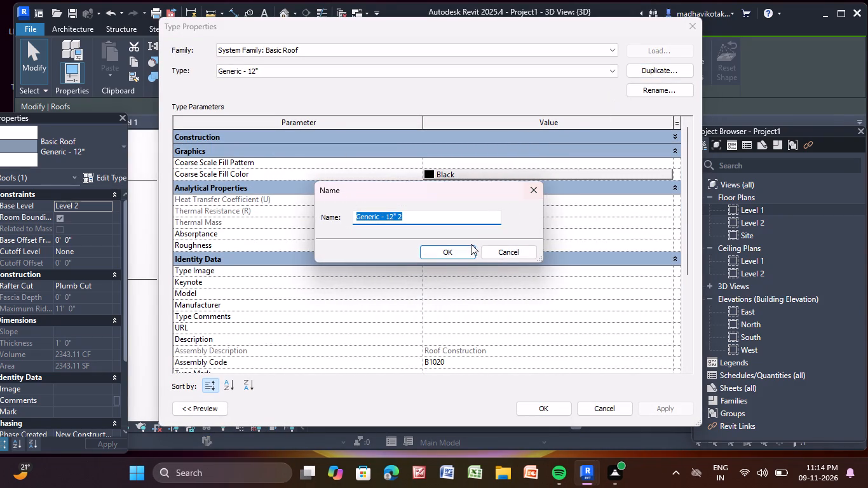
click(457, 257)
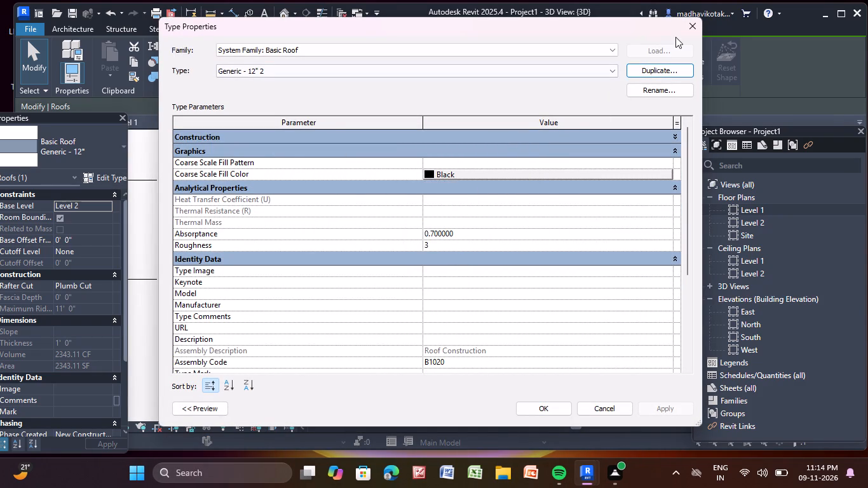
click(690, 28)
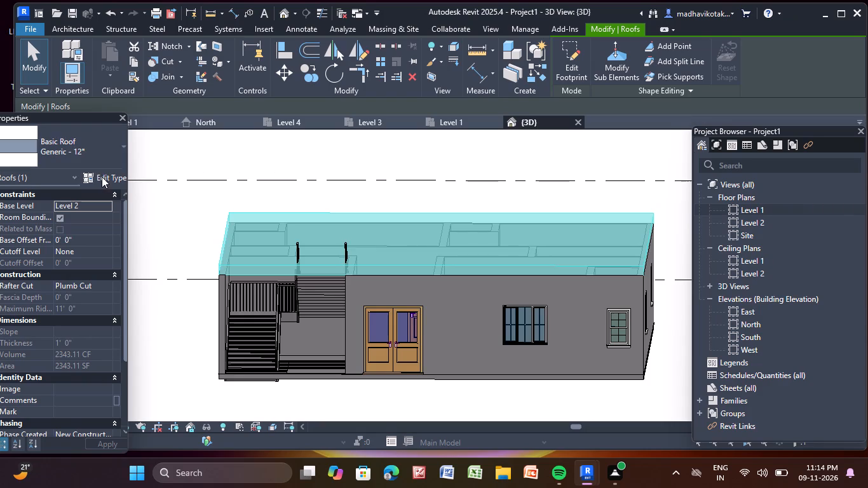
Set the structure layer thickness of the roof's Generic - 12" type to 6" and apply it.
click(102, 177)
click(541, 148)
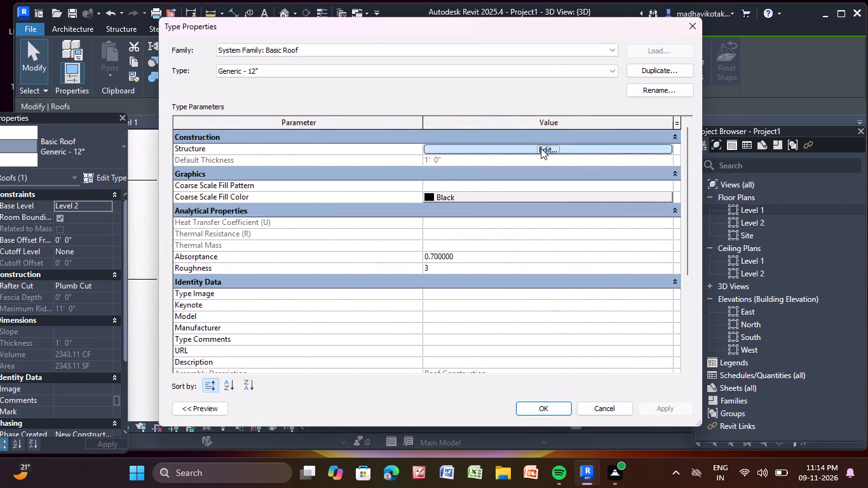
click(512, 147)
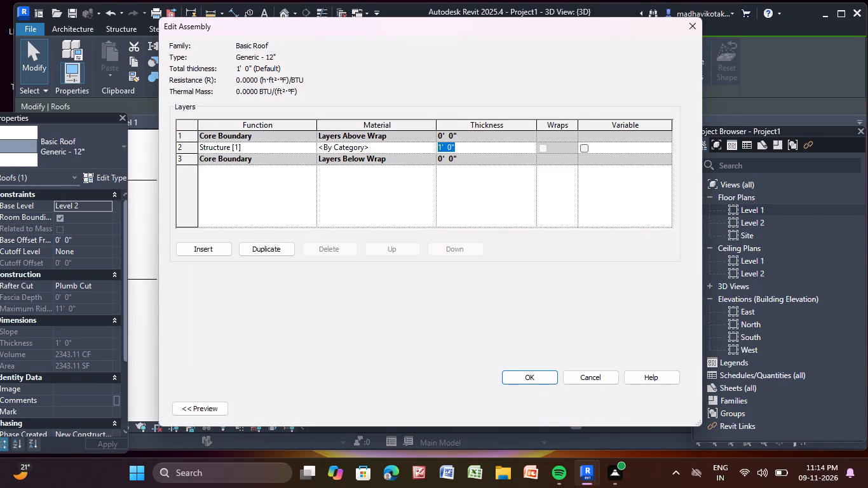
click(471, 151)
key(BackSpace)
key(BackSpace)
key(BackSpace)
key(BackSpace)
key(BackSpace)
key(BackSpace)
key(BackSpace)
key(BackSpace)
key(BackSpace)
key(BackSpace)
key(BackSpace)
key(BackSpace)
key(BackSpace)
key(BackSpace)
key(BackSpace)
key(BackSpace)
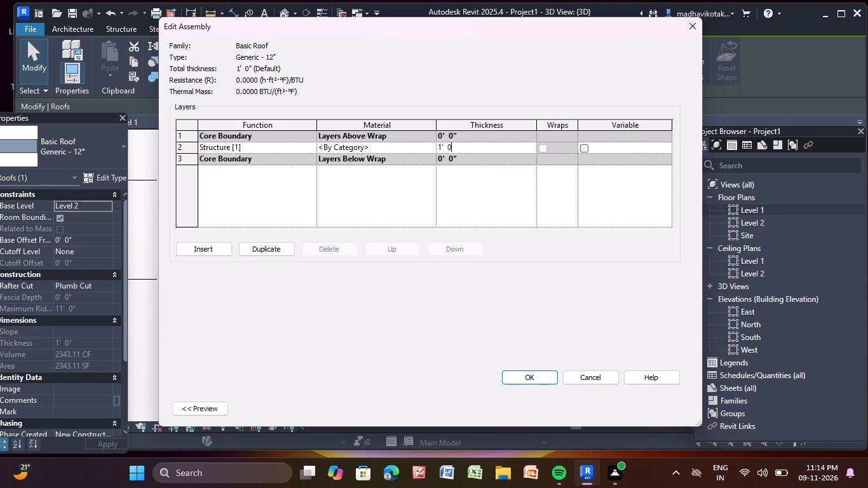
key(6)
key(shift+quotedbl)
key(Return)
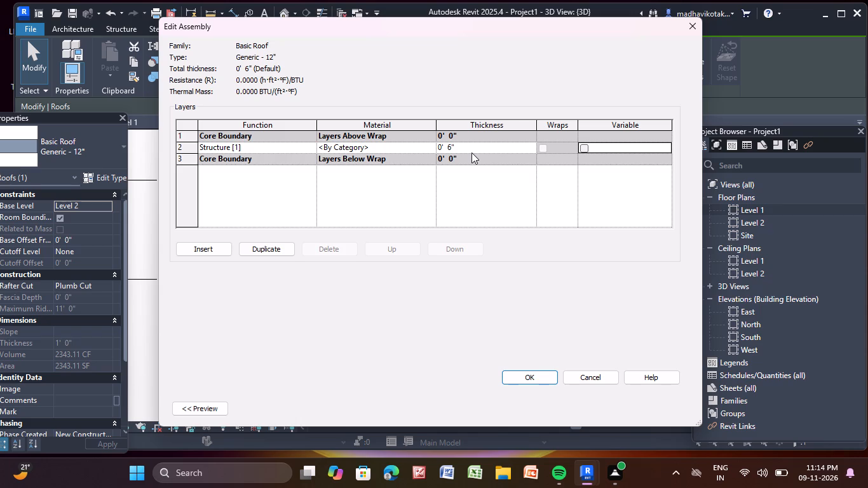
click(535, 371)
click(668, 404)
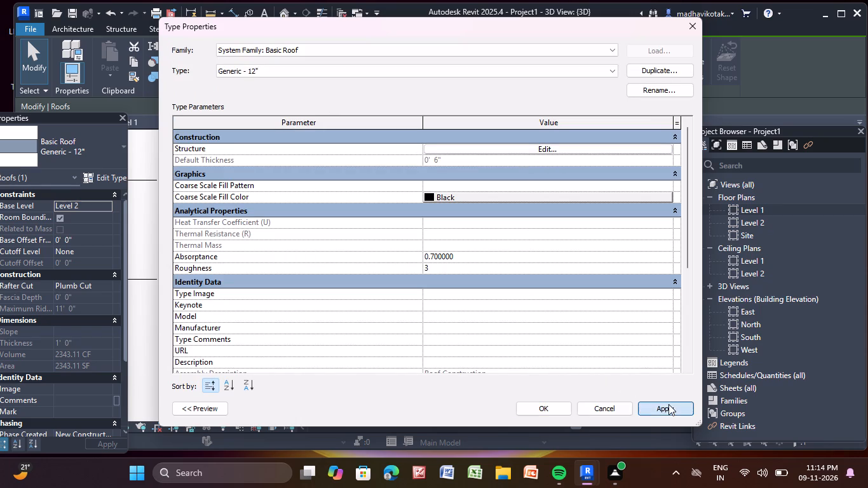
click(535, 408)
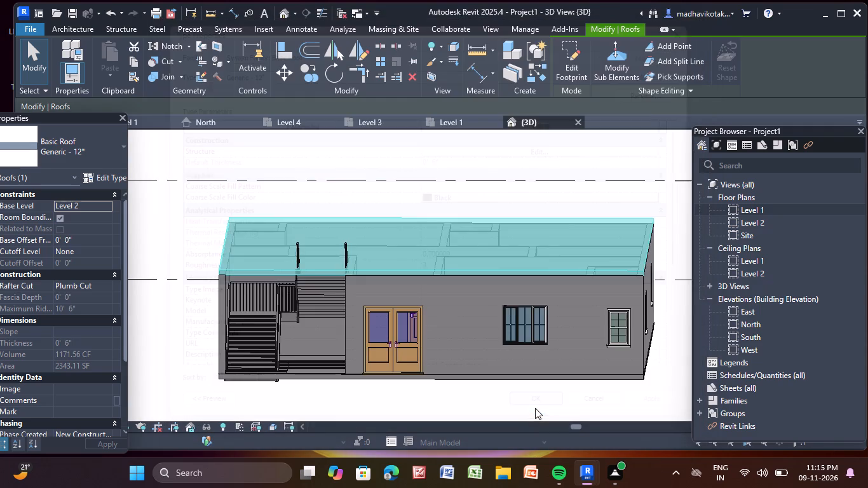
Examine the roof edge, the stair and the floor slab at the foot of the stair in 3D.
scroll(520, 386, down, 4)
middle_drag(492, 369, 388, 318)
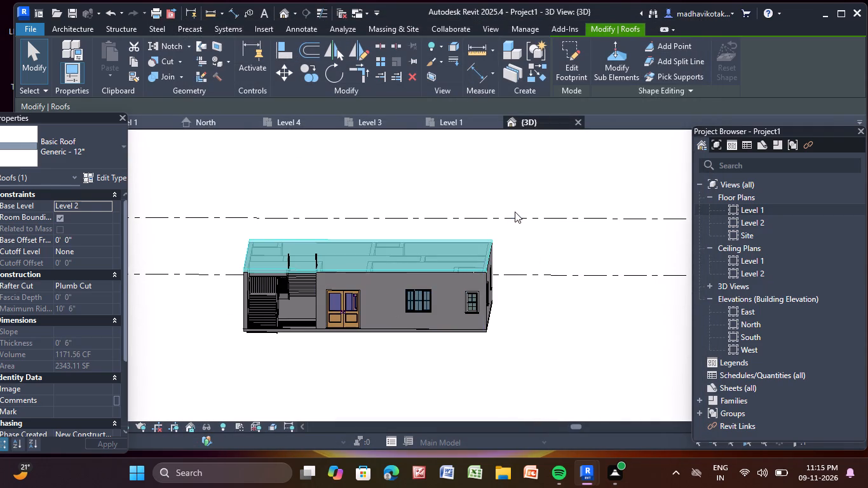
click(510, 199)
scroll(354, 296, up, 4)
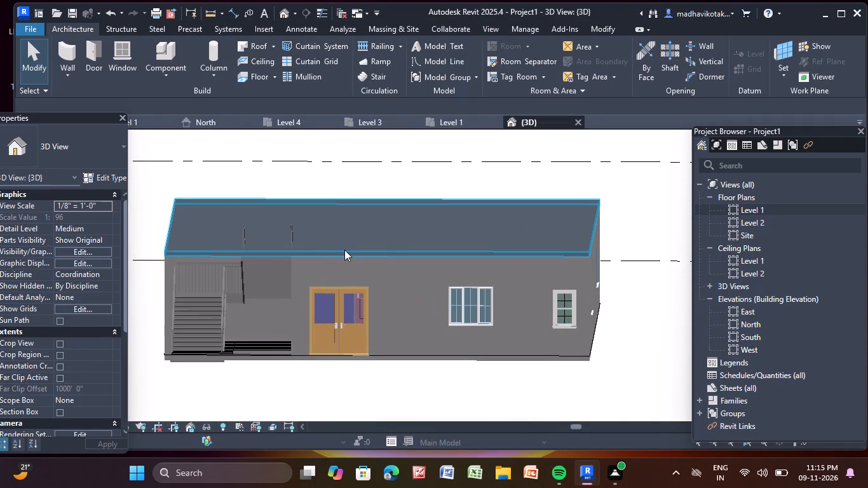
scroll(134, 323, up, 4)
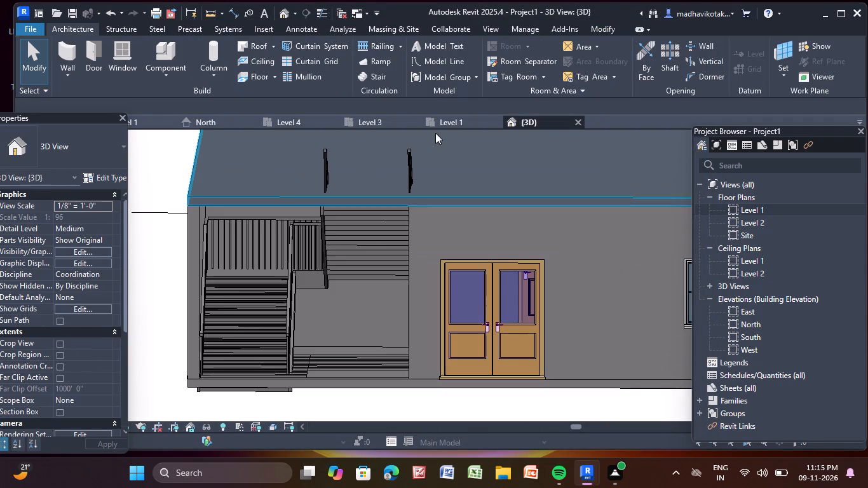
scroll(412, 154, down, 5)
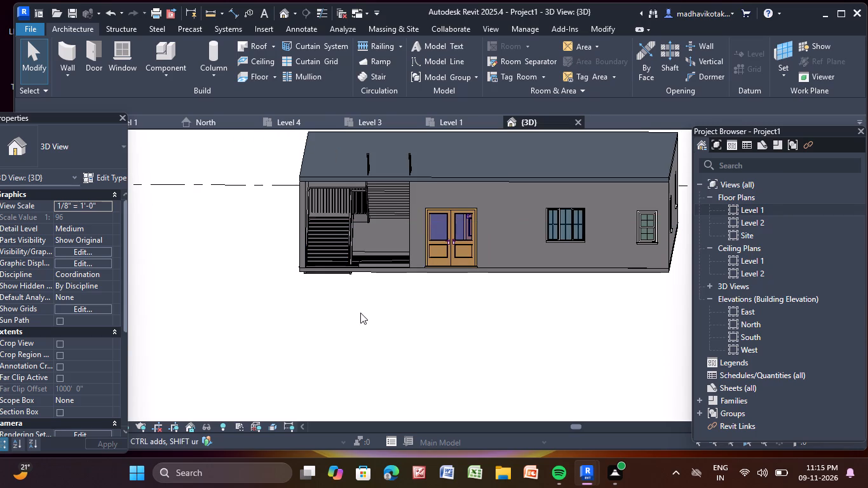
scroll(291, 248, up, 4)
scroll(379, 229, up, 4)
scroll(376, 226, down, 5)
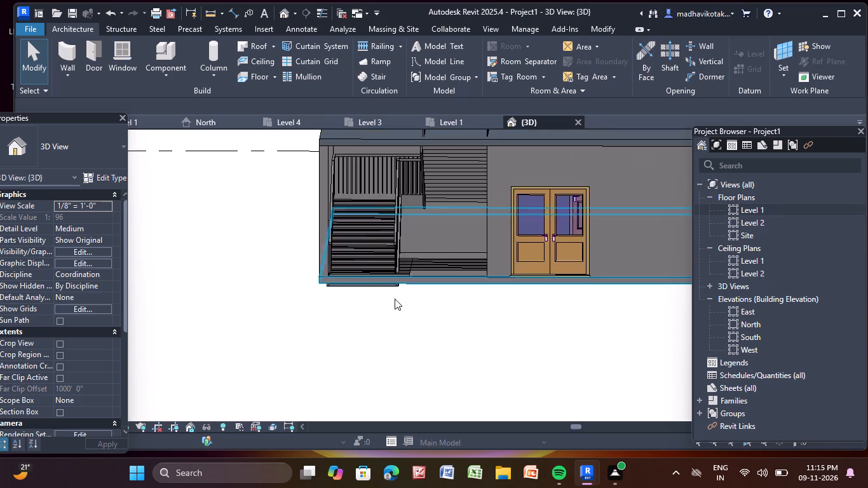
scroll(394, 303, up, 7)
scroll(353, 255, down, 3)
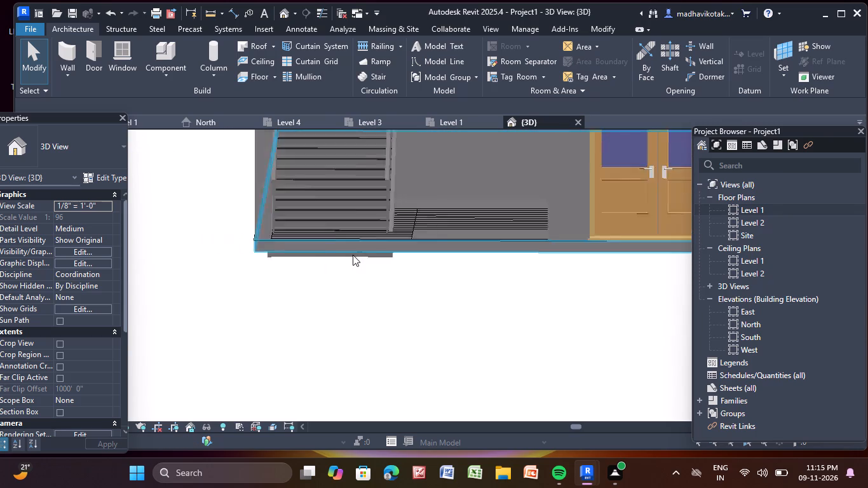
scroll(353, 255, down, 6)
Open the Level 1 floor plan, dismiss the save reminder without saving, and review the whole plan.
double_click(759, 207)
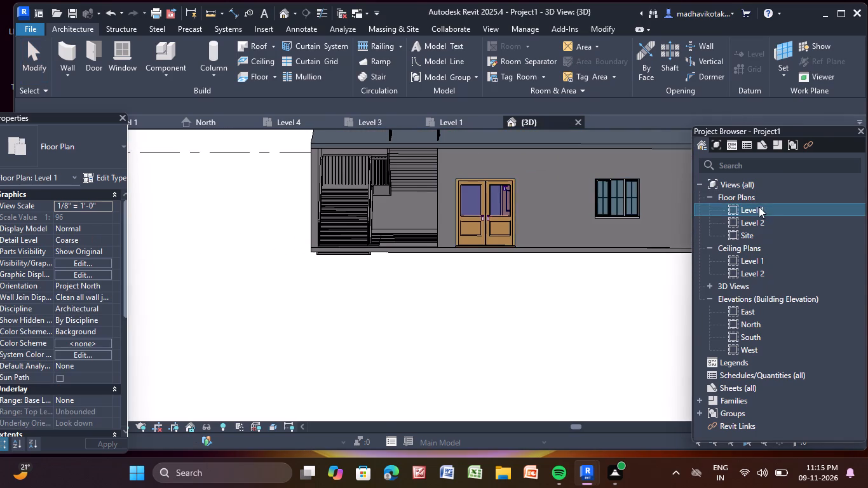
scroll(615, 212, down, 2)
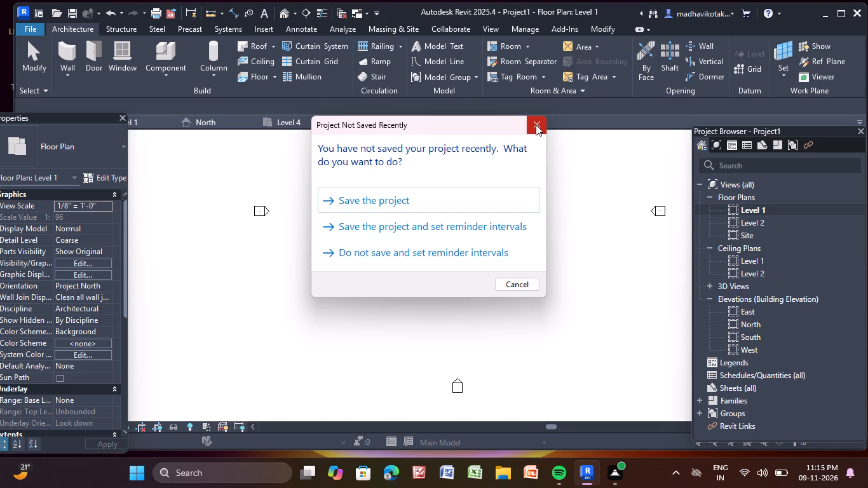
click(536, 125)
scroll(495, 239, up, 1)
middle_drag(517, 201, 477, 262)
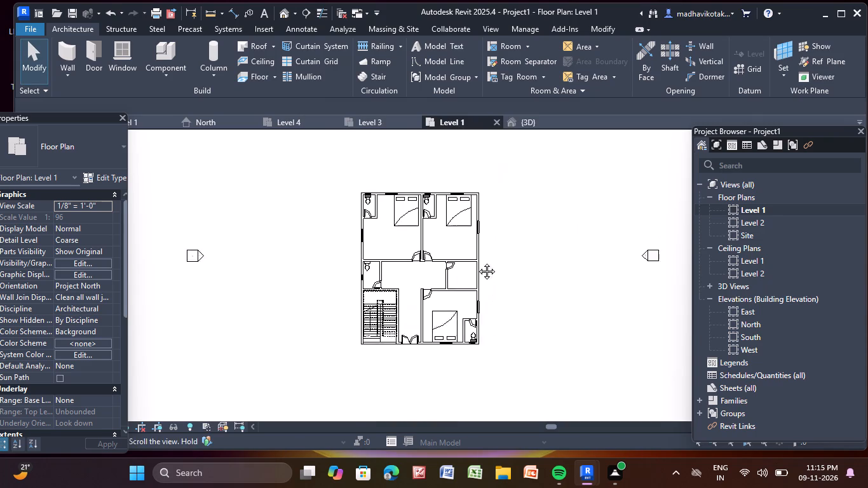
middle_drag(477, 262, 469, 273)
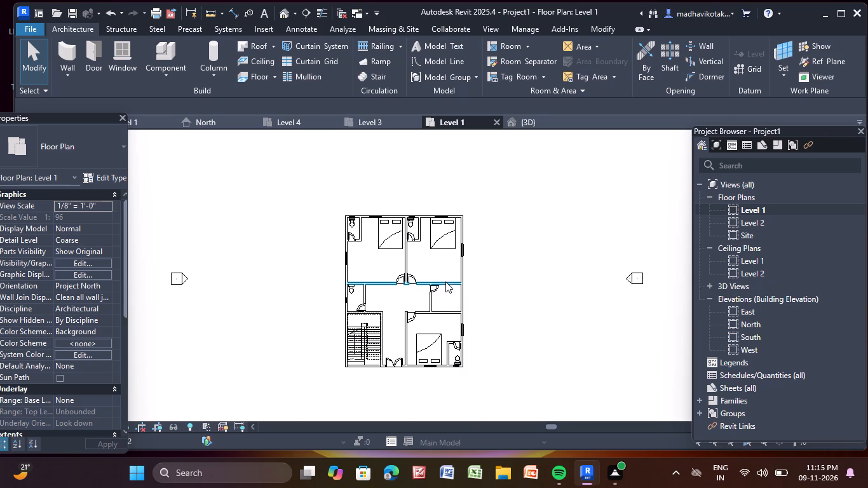
middle_drag(445, 281, 466, 245)
scroll(466, 245, up, 3)
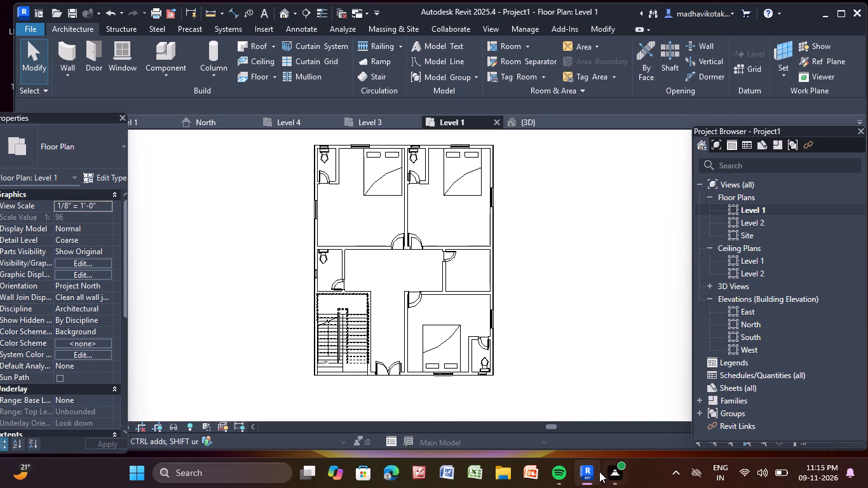
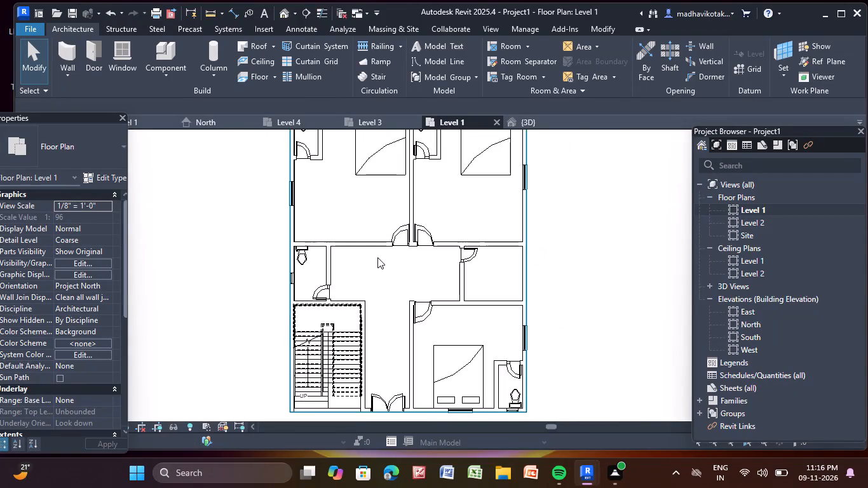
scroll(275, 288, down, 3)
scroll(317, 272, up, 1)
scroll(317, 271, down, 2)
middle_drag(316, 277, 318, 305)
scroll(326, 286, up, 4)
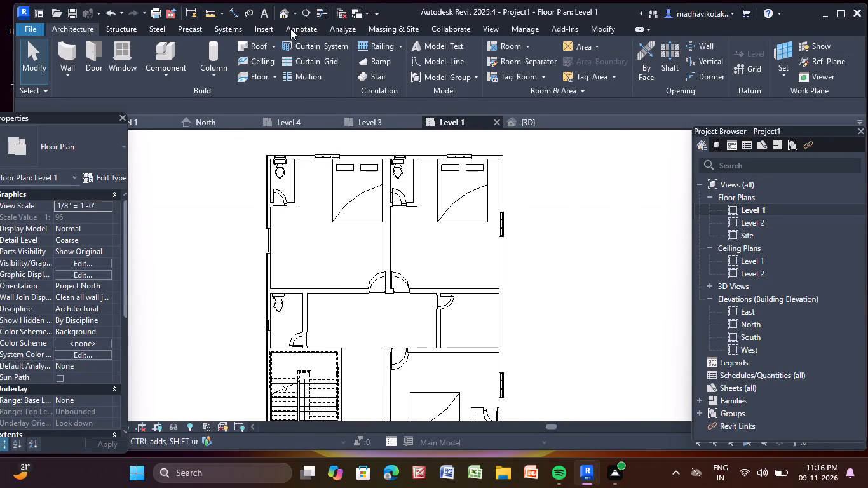
Start loading a family and browse to the inner SHUBHAM CITY library folder.
click(263, 32)
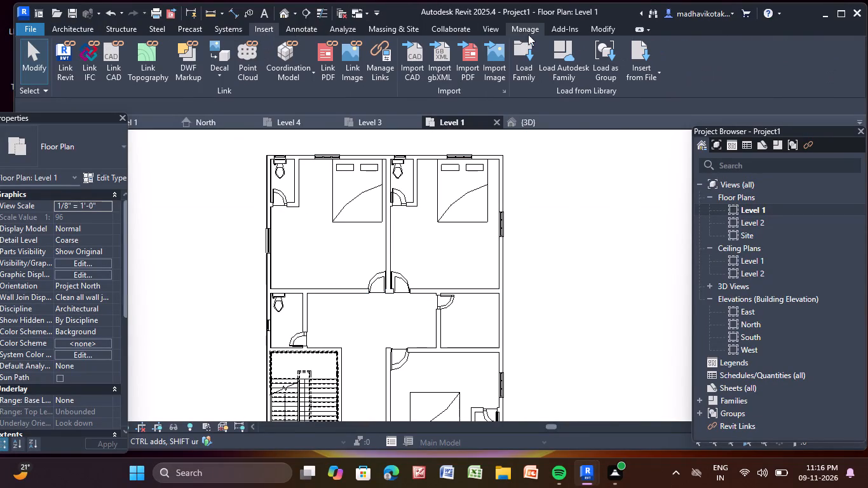
click(520, 58)
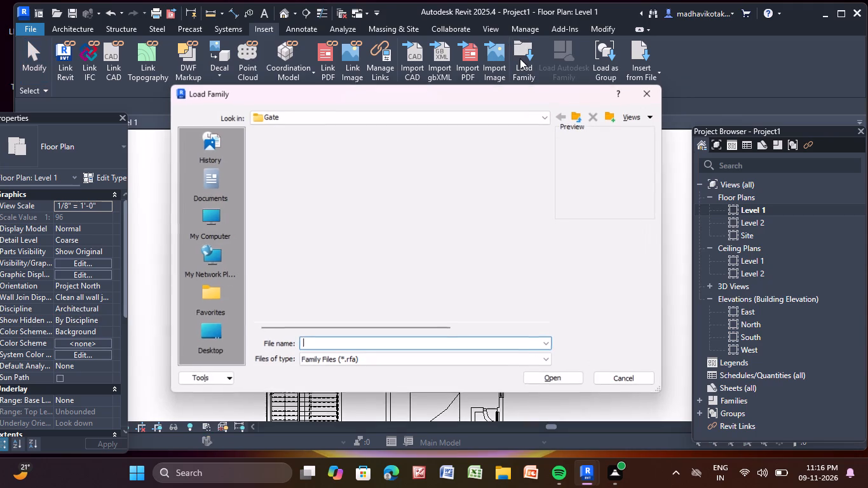
click(496, 119)
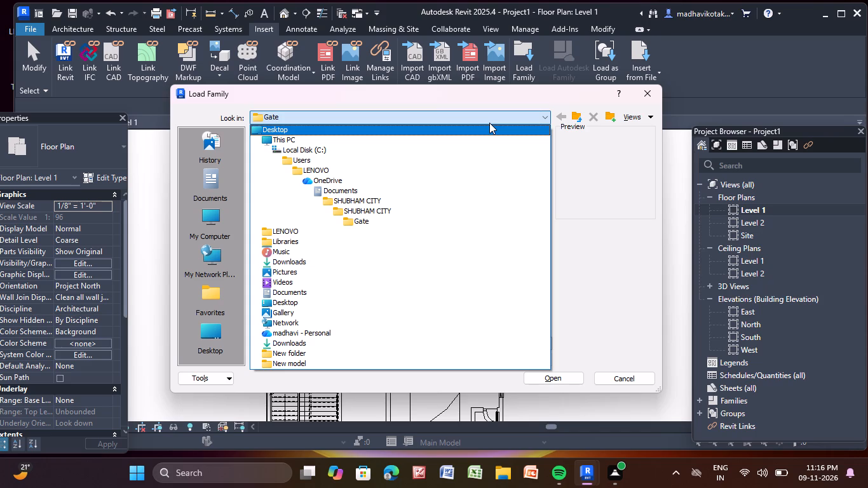
double_click(403, 212)
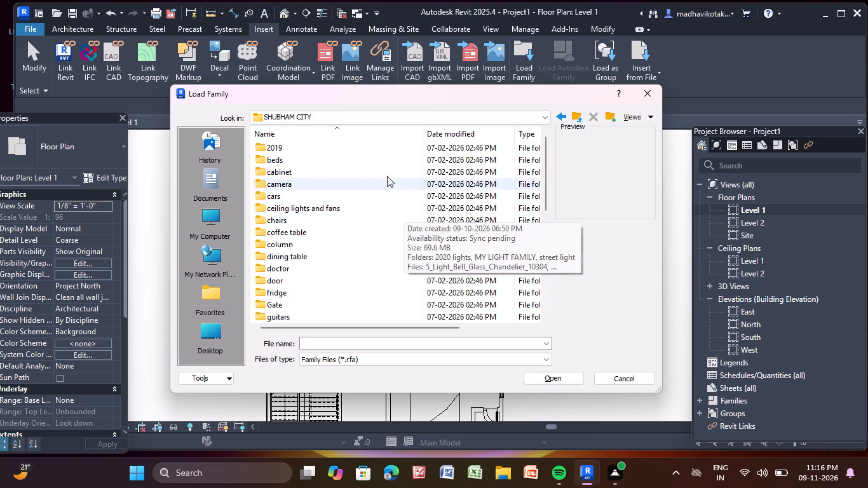
Look through the furniture and fixture folders of the SHUBHAM CITY library and open the beds folder.
click(302, 152)
click(304, 163)
click(308, 173)
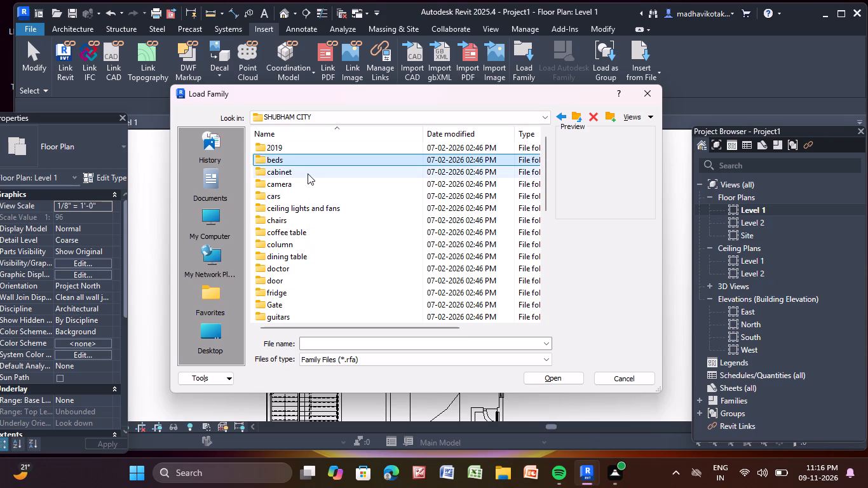
click(304, 187)
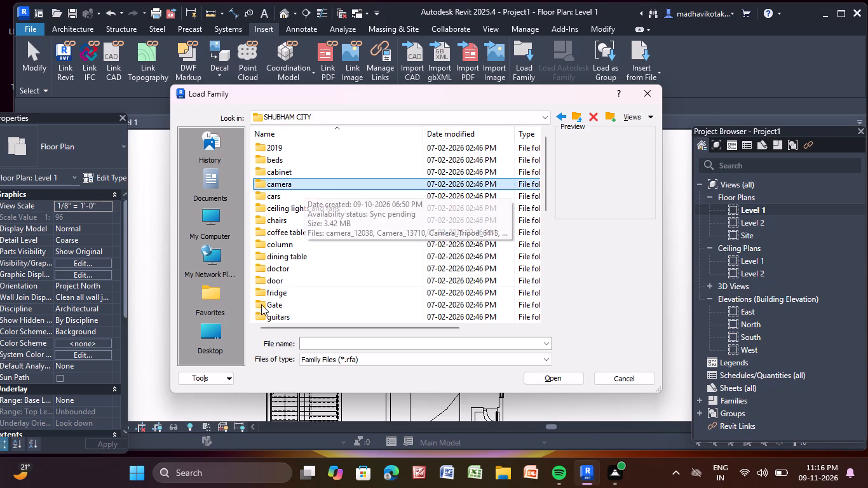
scroll(289, 261, down, 9)
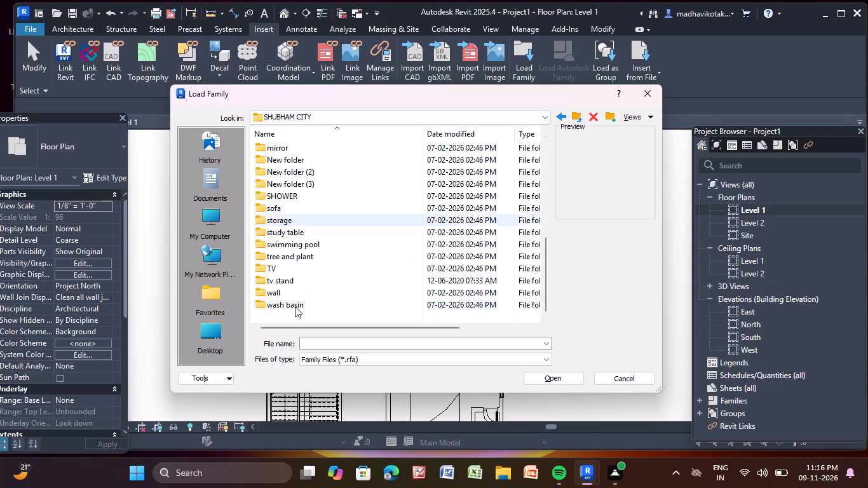
click(296, 302)
click(285, 295)
click(294, 281)
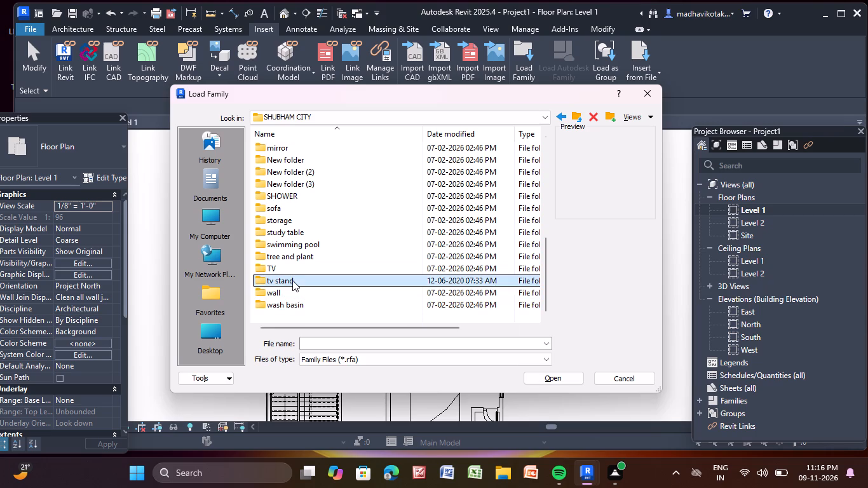
click(284, 274)
click(301, 258)
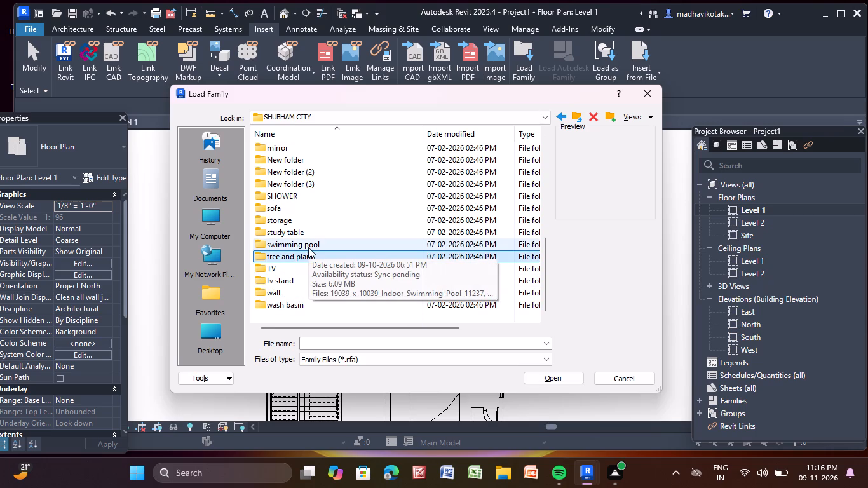
scroll(330, 161, up, 4)
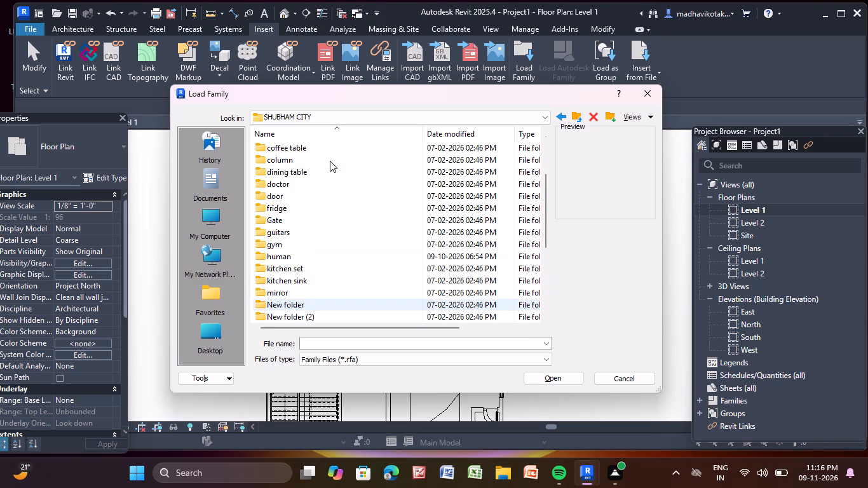
scroll(330, 164, up, 6)
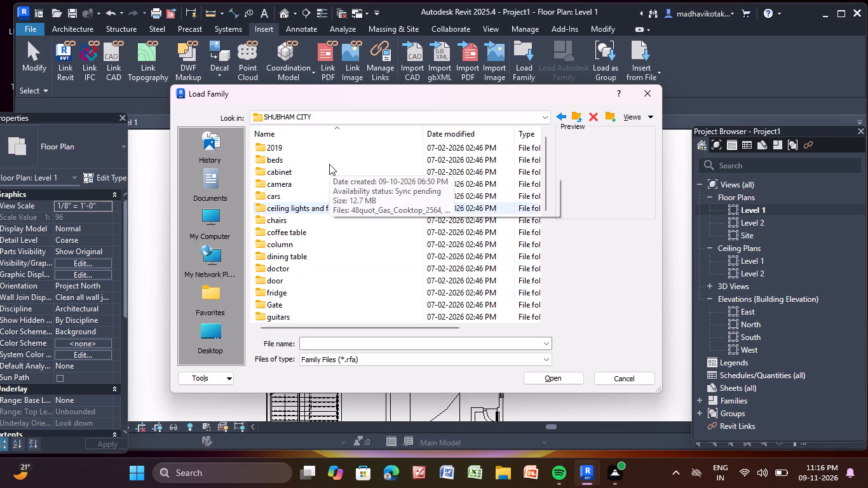
double_click(280, 159)
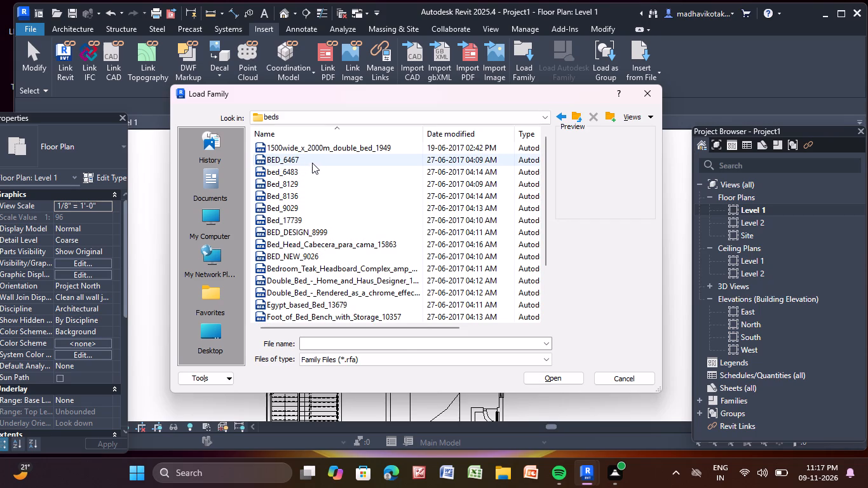
Compare the previews of the bed families and load Bed_8136 into the project.
click(334, 146)
click(334, 146)
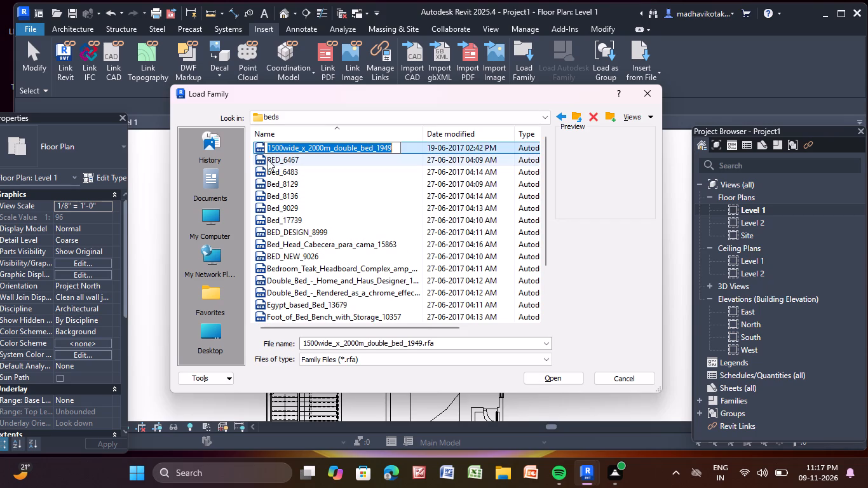
click(278, 156)
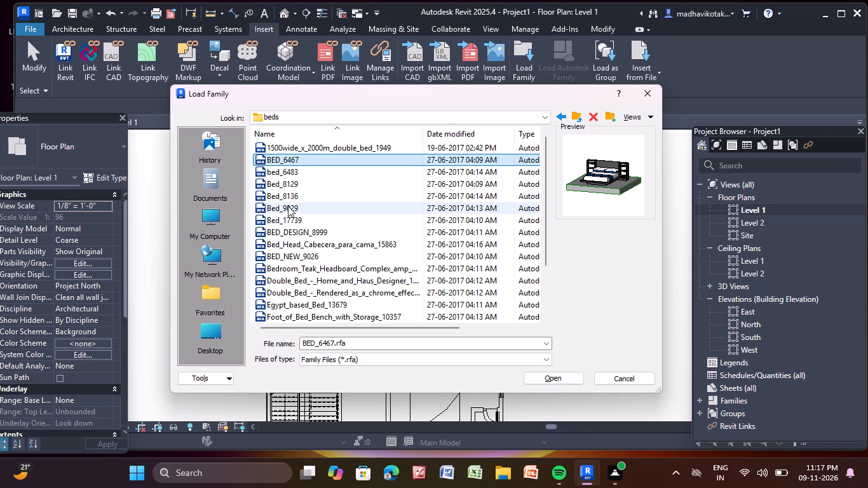
click(316, 175)
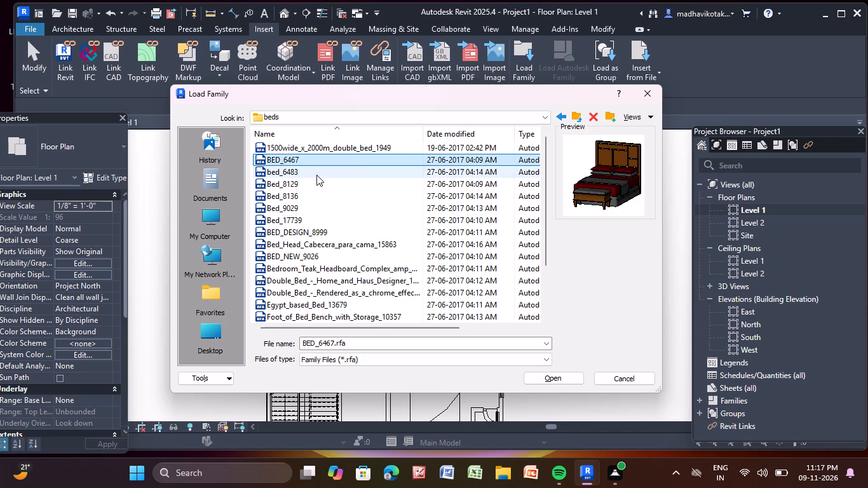
click(294, 187)
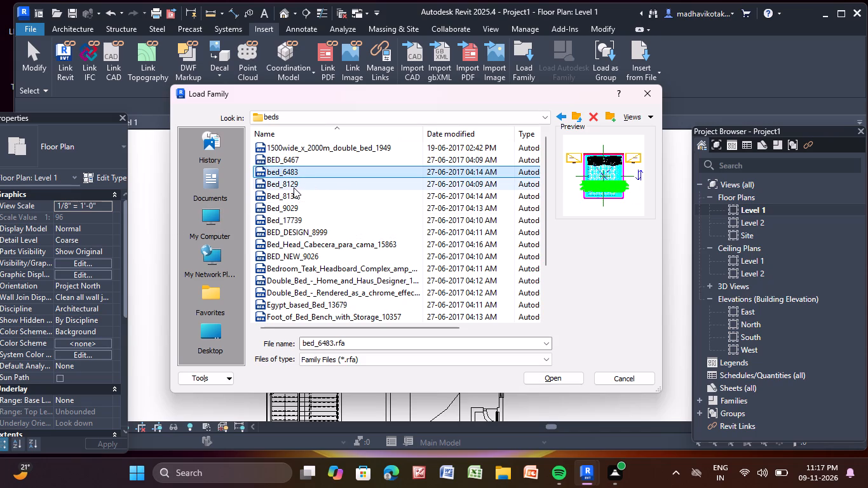
click(330, 175)
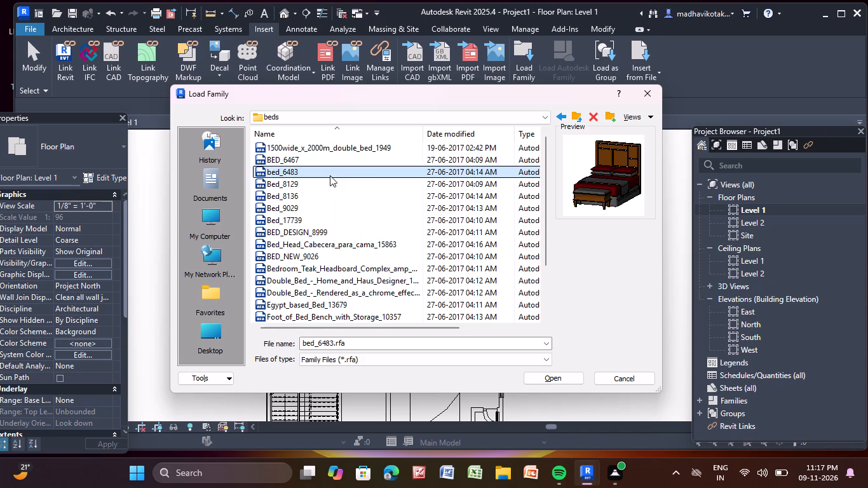
click(297, 186)
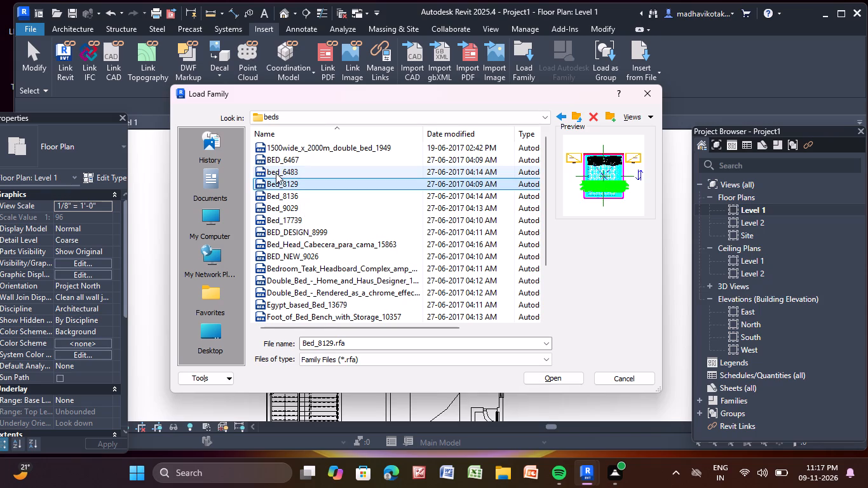
click(285, 198)
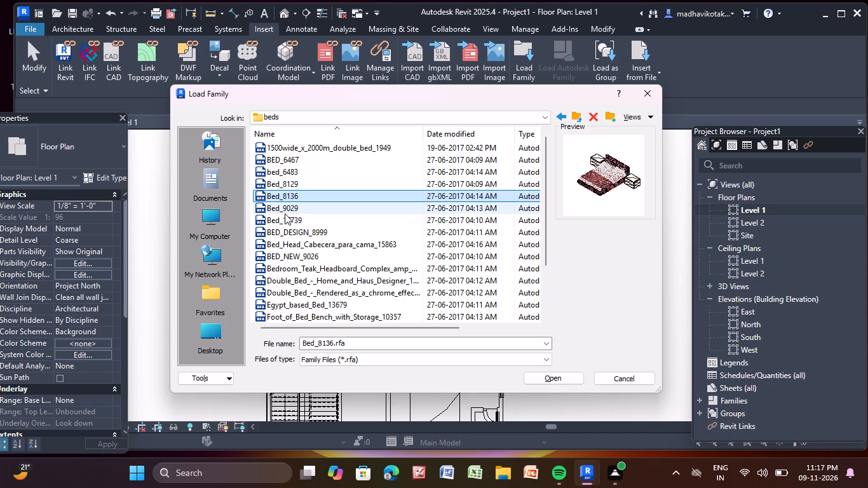
click(285, 211)
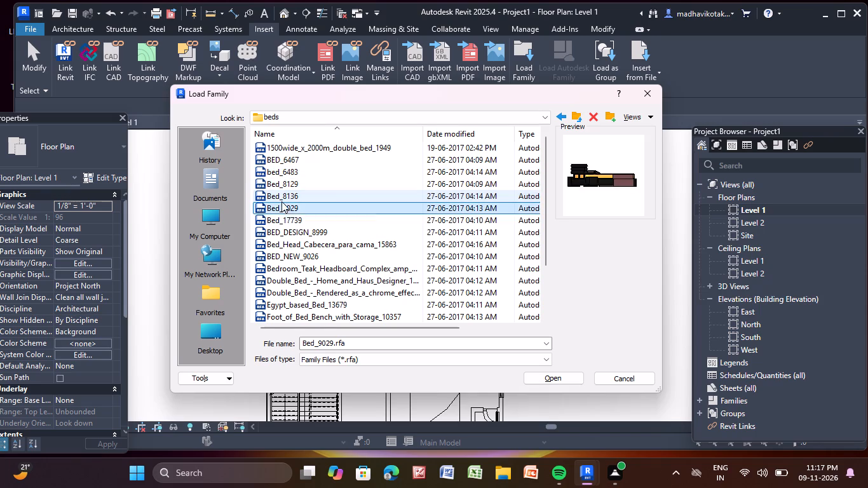
click(285, 198)
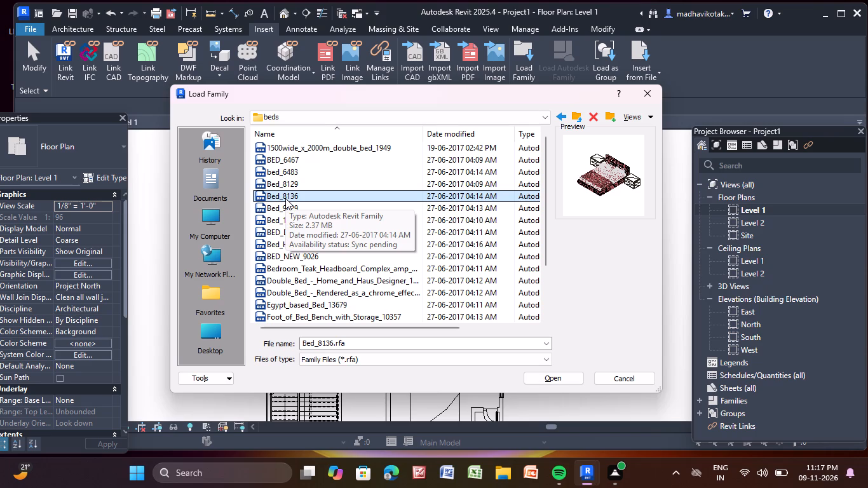
click(546, 378)
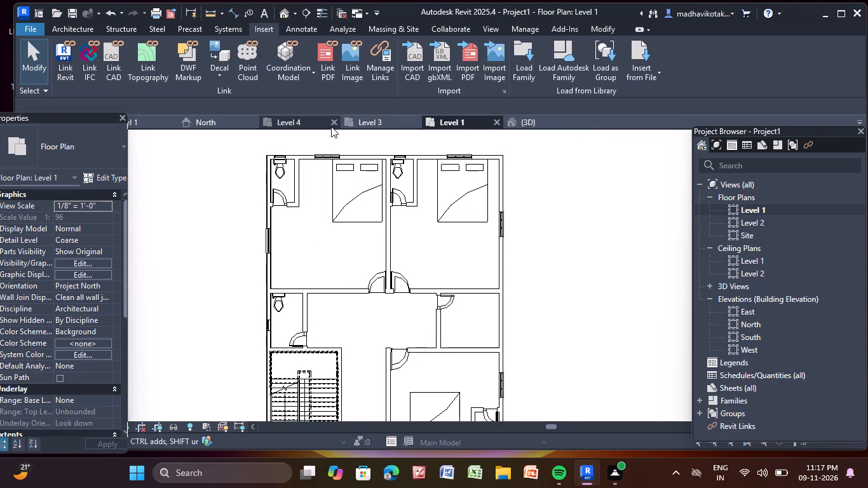
Place Bed_8136 over the bed outline in the upper-left bedroom, about 7'-6" from the partition between the bedrooms and 4'-6" from the top exterior wall.
click(74, 32)
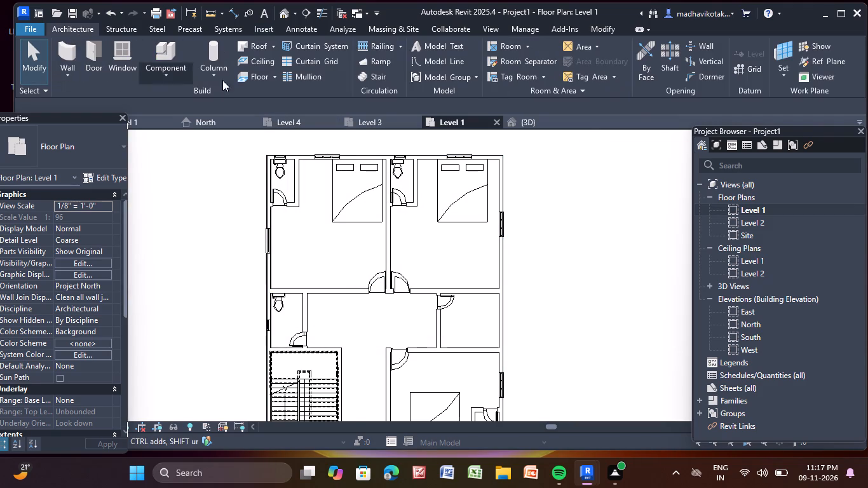
click(171, 78)
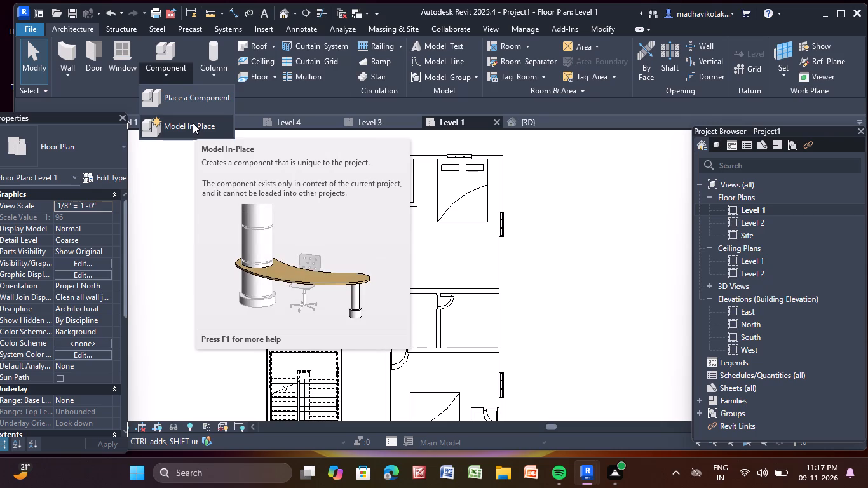
click(177, 104)
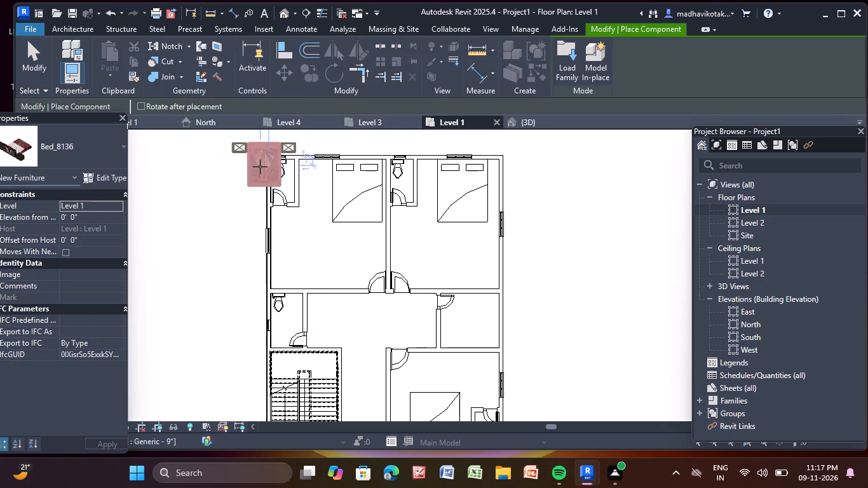
scroll(338, 194, up, 7)
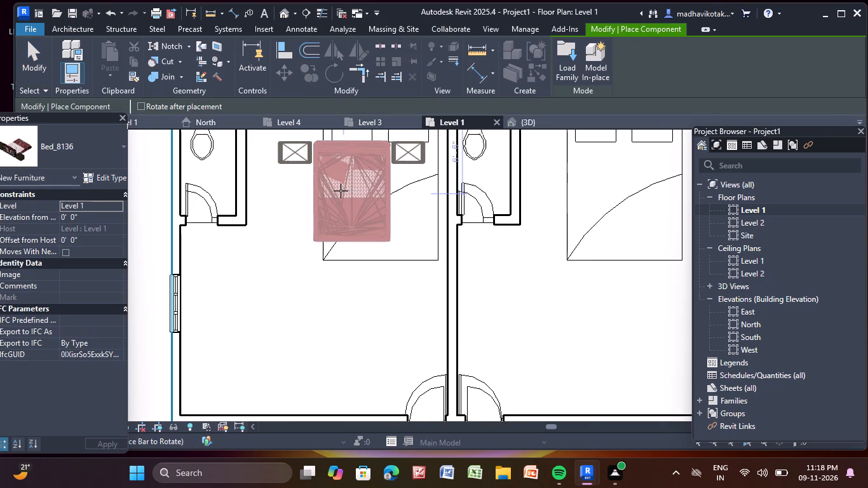
middle_drag(341, 191, 316, 272)
scroll(316, 272, up, 1)
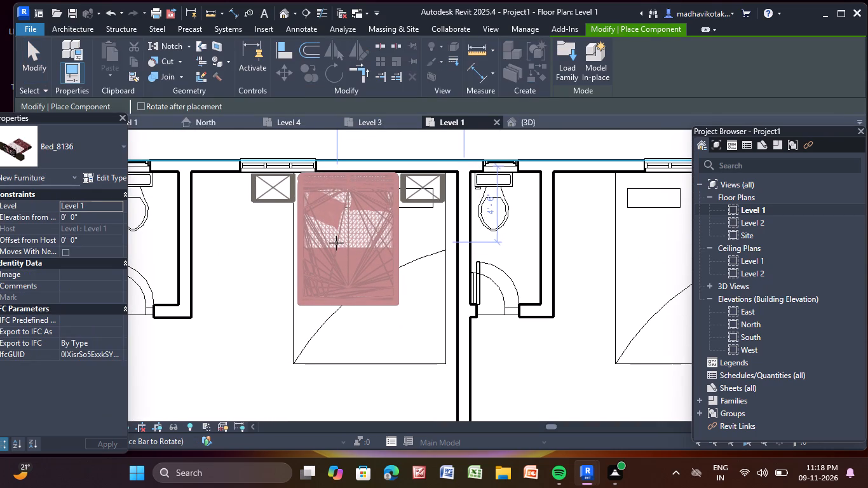
click(336, 242)
Place a second Bed_8136 over the upper-right bedroom's bed outline, about 7'-0" from the right exterior wall and 4'-6" from the top wall.
scroll(336, 242, down, 5)
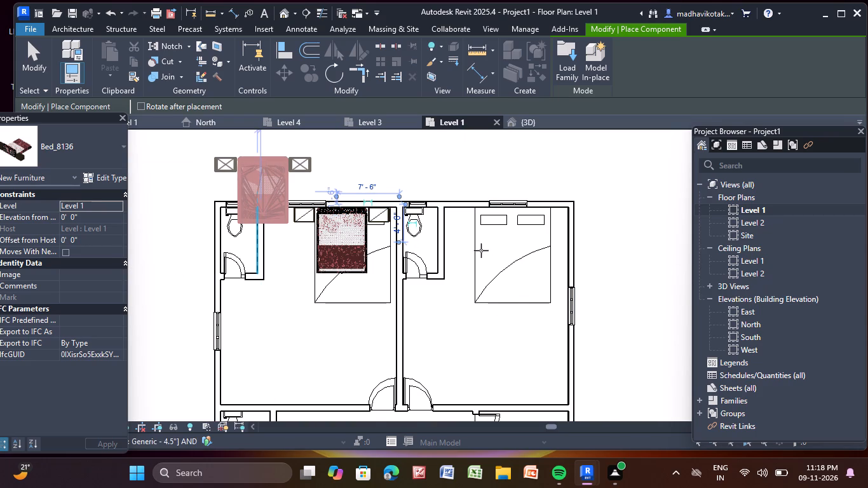
scroll(518, 250, up, 1)
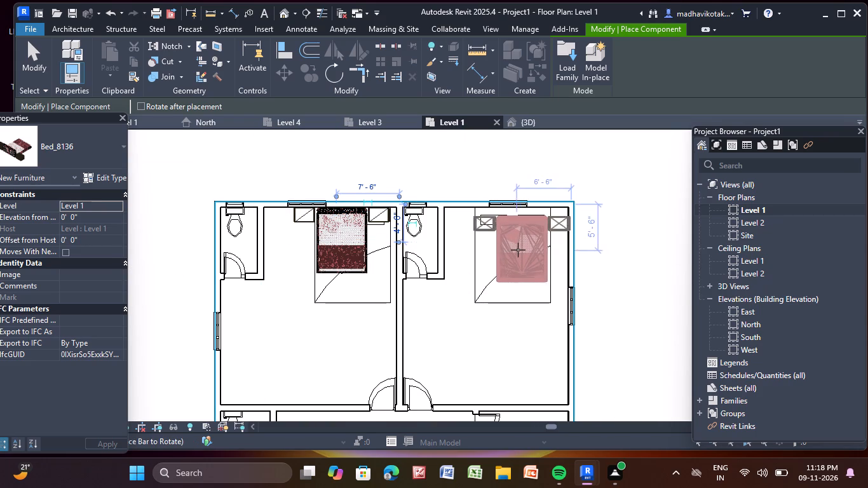
scroll(518, 250, up, 6)
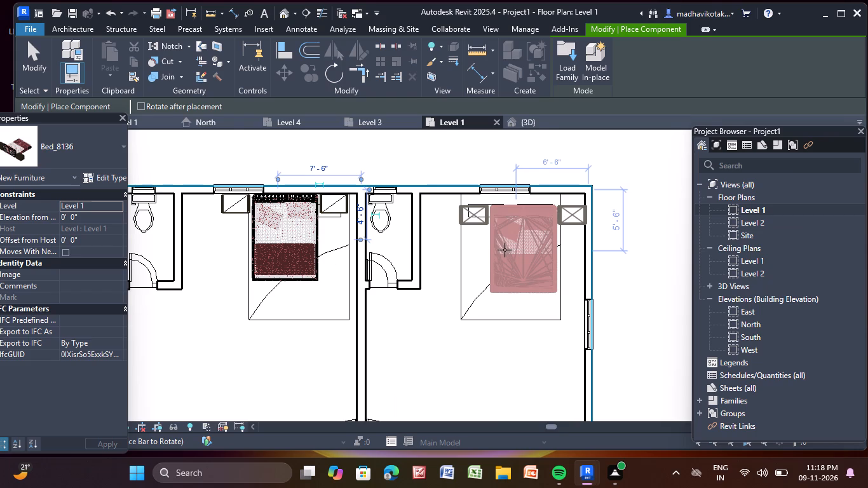
middle_drag(479, 237, 463, 274)
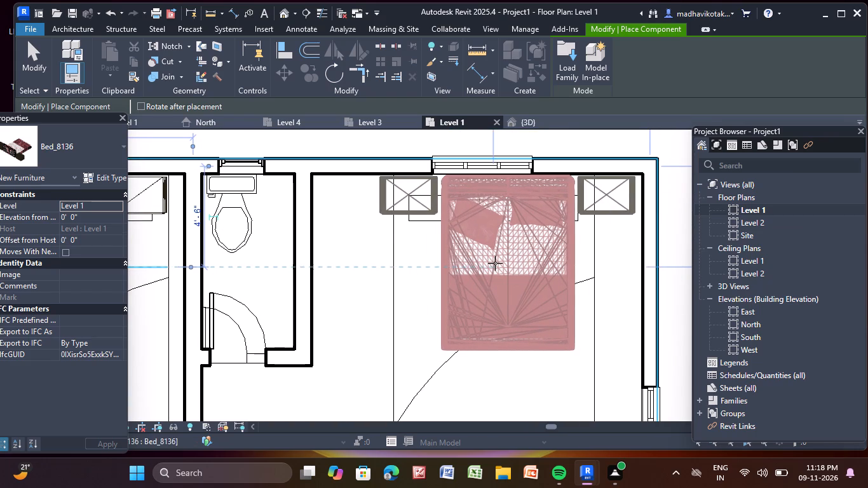
click(495, 263)
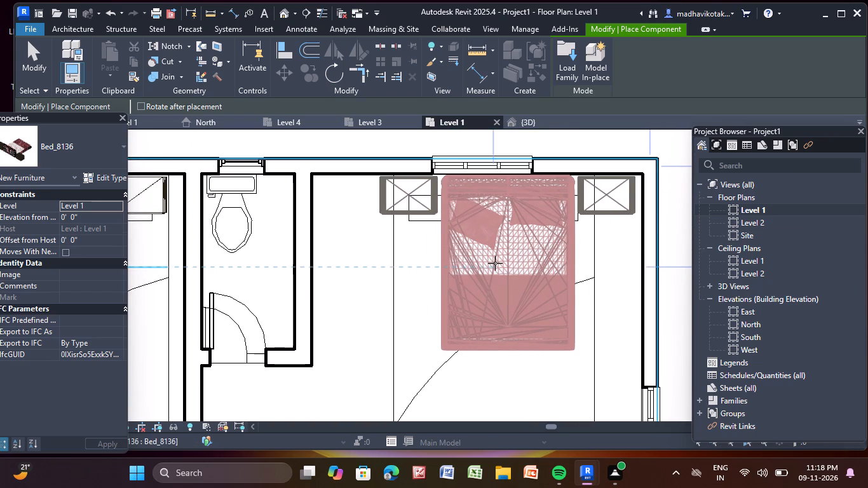
scroll(495, 263, down, 7)
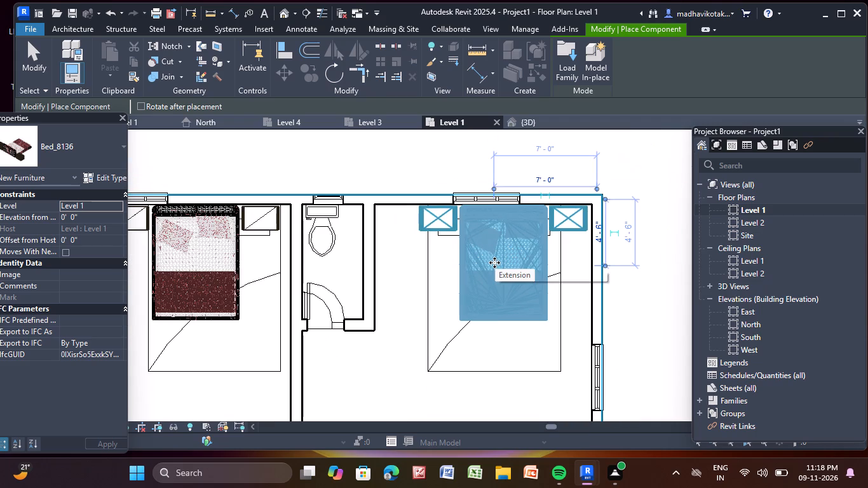
Place a third Bed_8136 outside the building beside the lower-right bedroom, about 22'-7" from that bedroom's toilet partition.
scroll(494, 262, down, 1)
scroll(470, 359, down, 2)
middle_drag(470, 357, 466, 316)
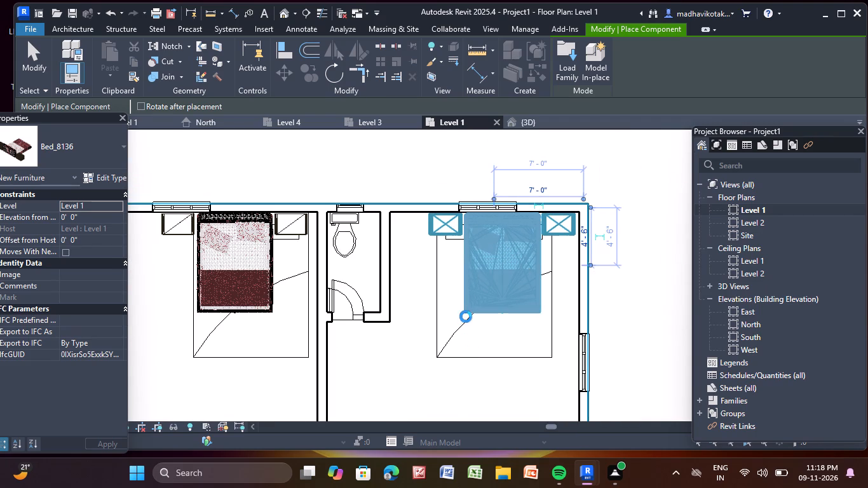
middle_drag(466, 316, 462, 296)
scroll(462, 296, down, 1)
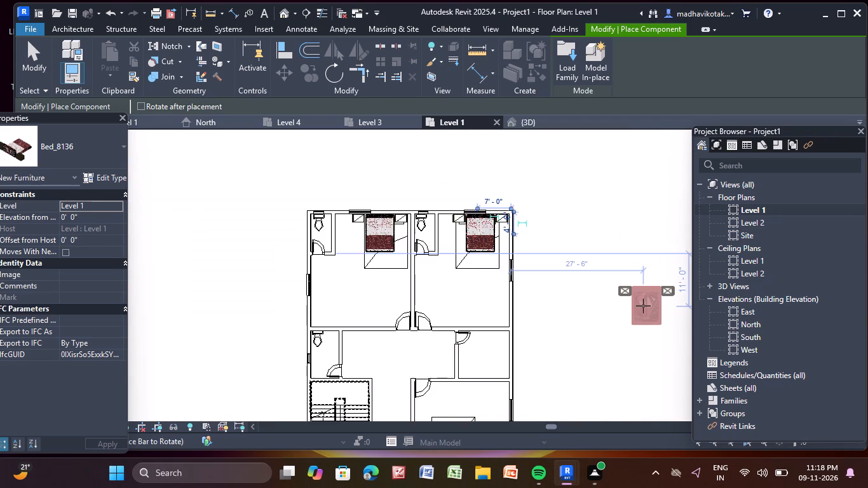
scroll(643, 306, down, 3)
middle_drag(635, 311, 566, 177)
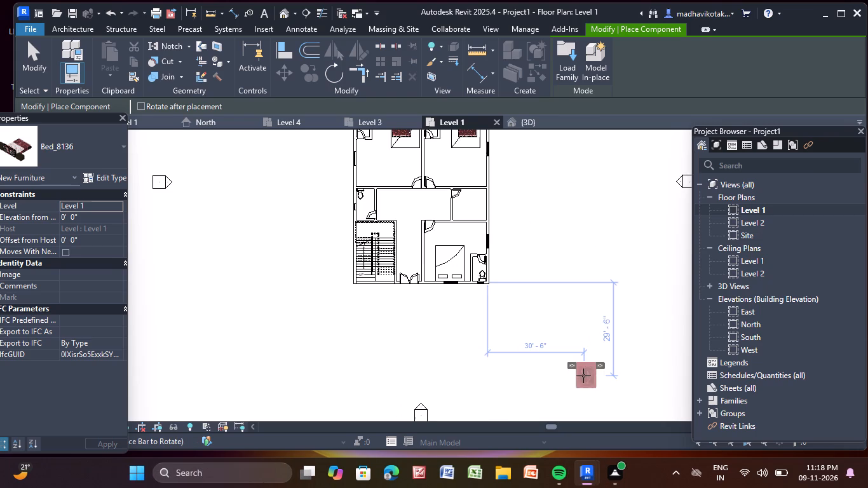
click(543, 252)
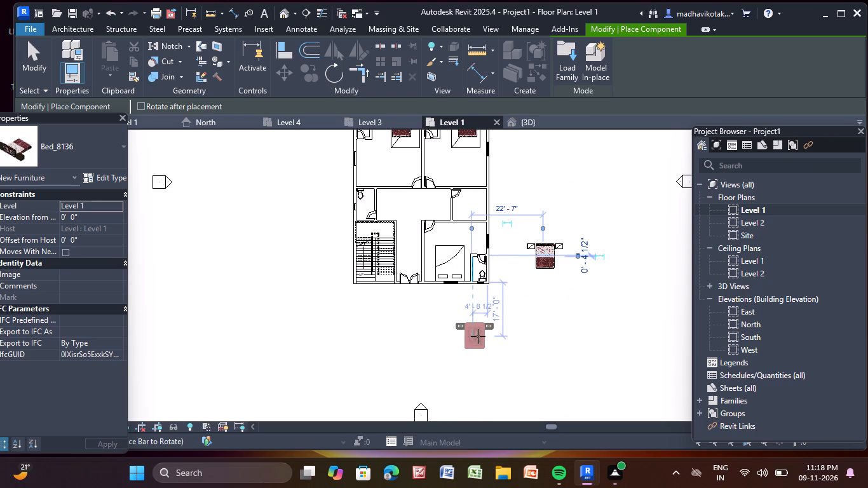
key(Escape)
key(Escape)
key(Escape)
key(Escape)
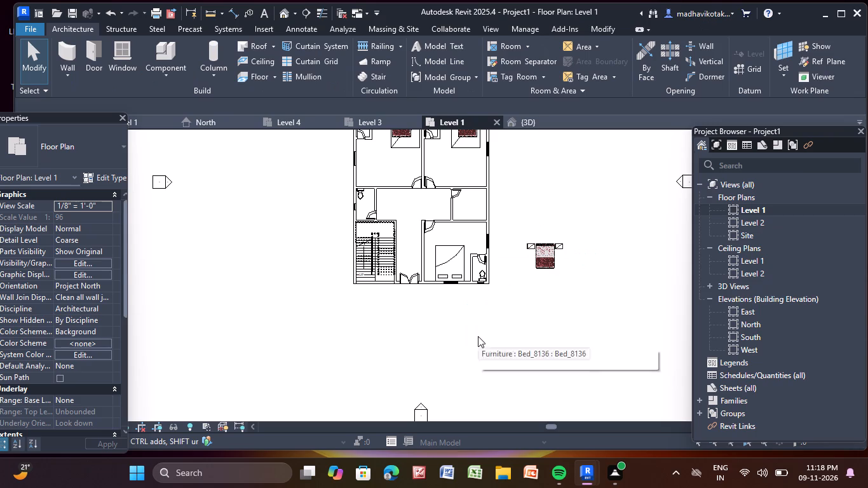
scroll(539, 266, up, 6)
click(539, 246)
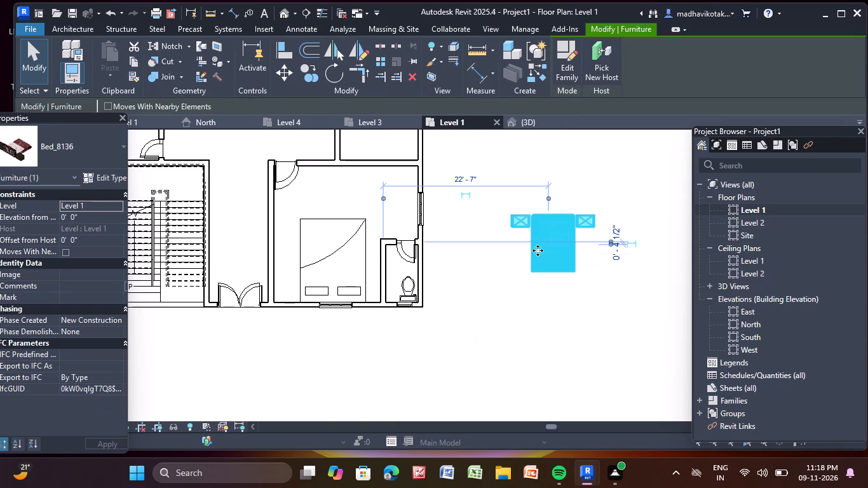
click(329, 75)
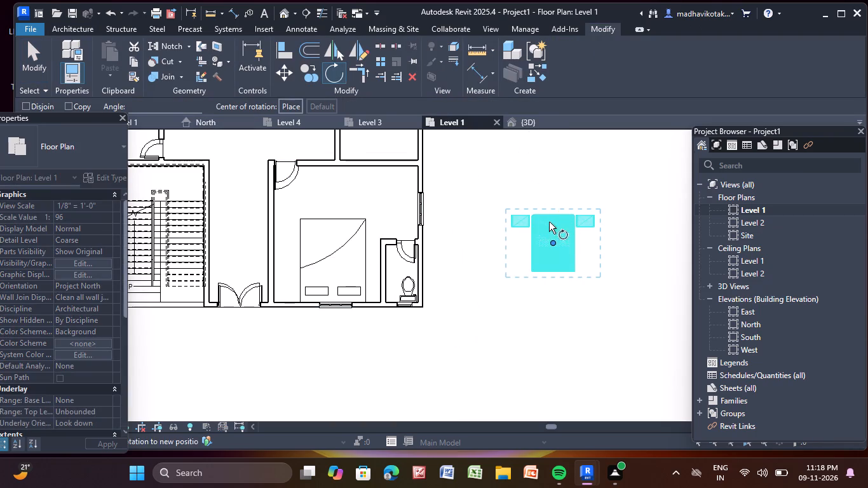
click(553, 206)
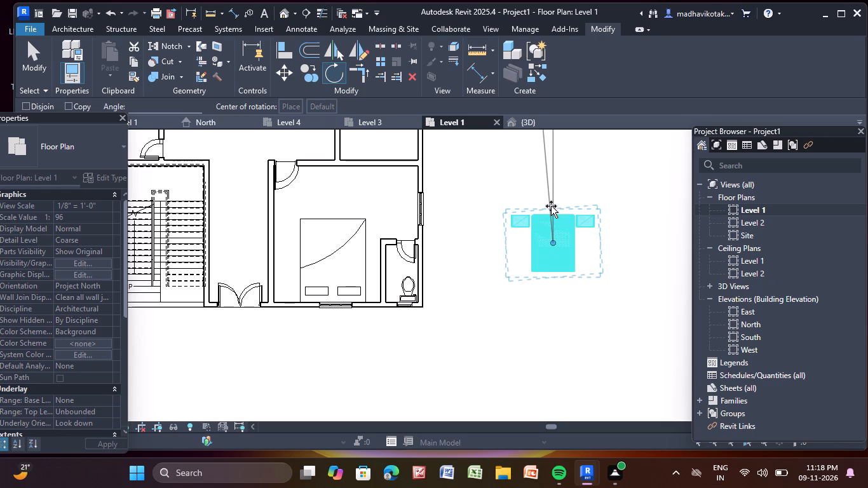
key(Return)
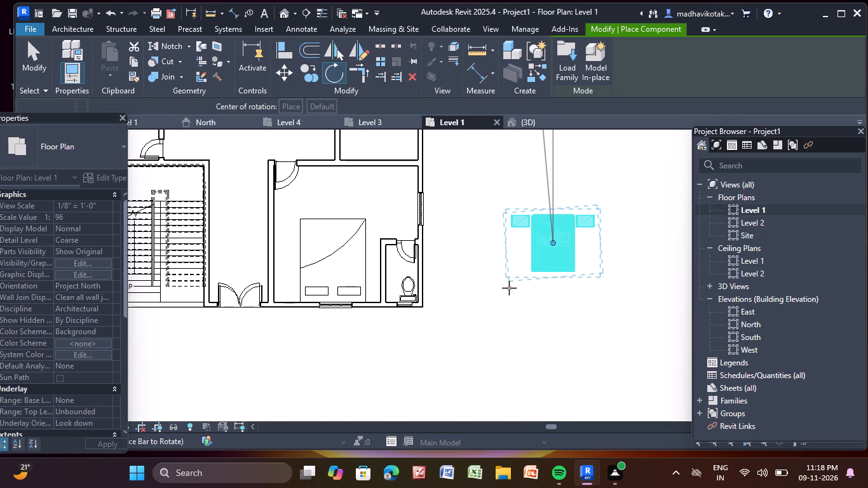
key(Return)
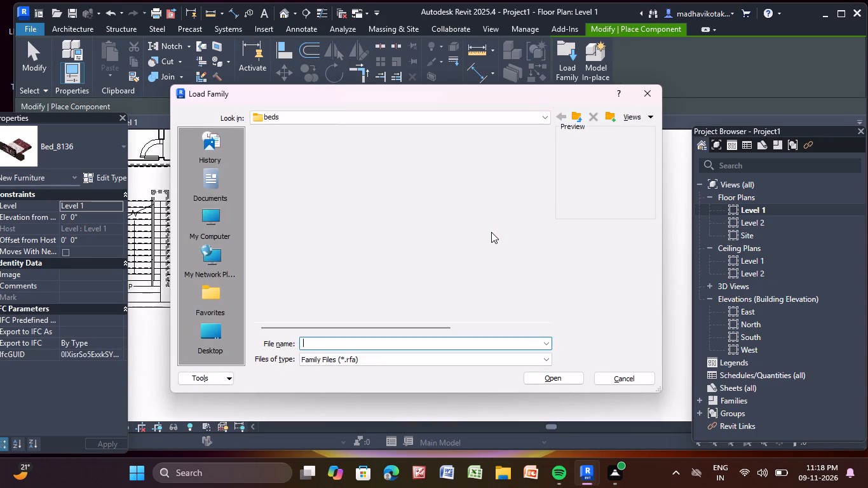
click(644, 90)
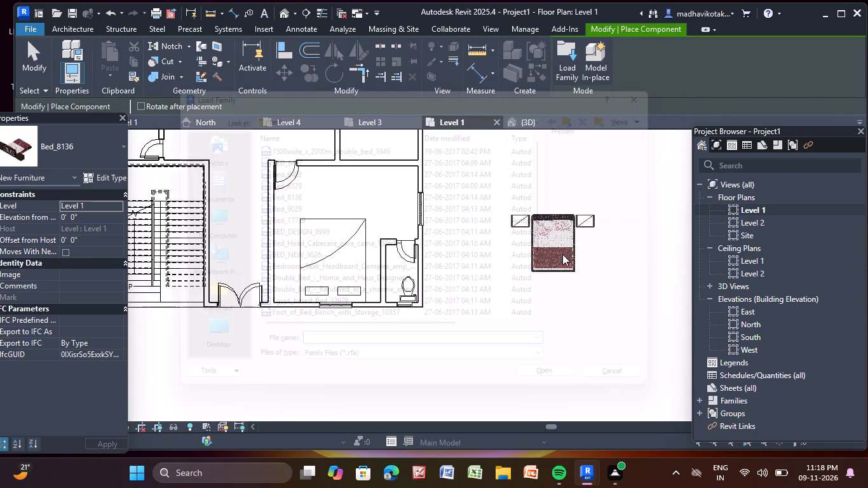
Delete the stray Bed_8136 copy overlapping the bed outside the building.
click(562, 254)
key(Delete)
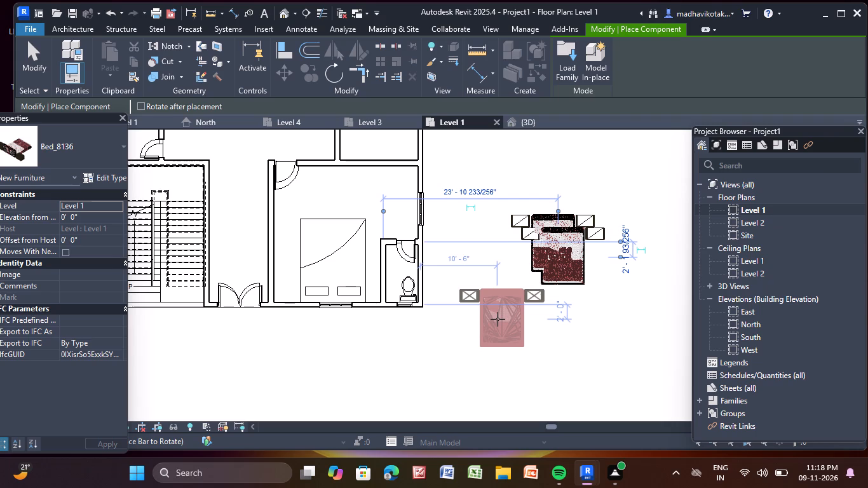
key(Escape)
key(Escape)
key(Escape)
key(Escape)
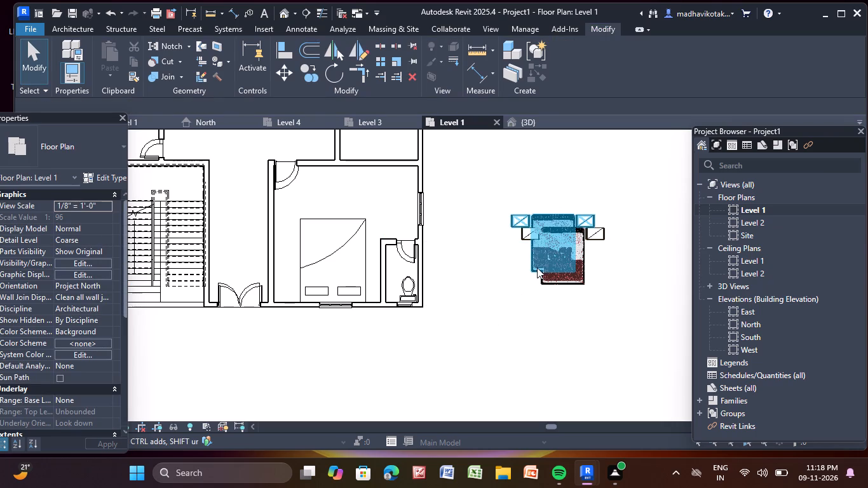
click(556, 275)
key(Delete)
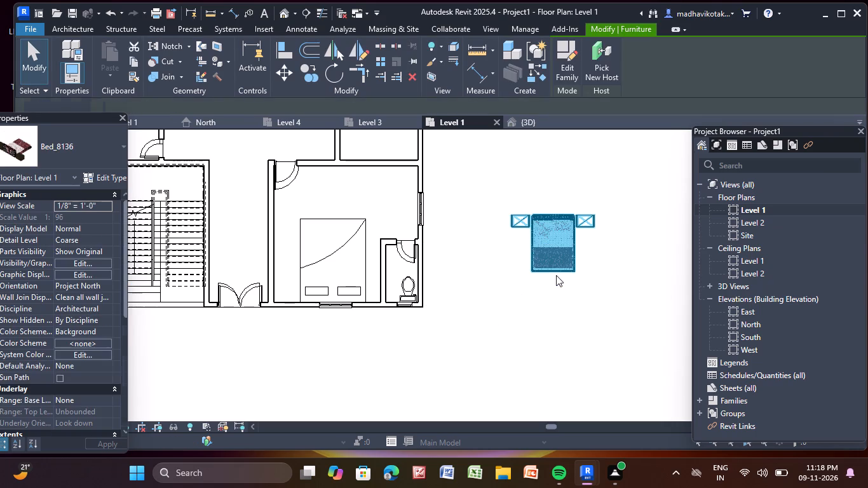
Rotate the Bed_8136 outside the building 180° about its center so its headboard faces the bottom exterior wall.
click(539, 254)
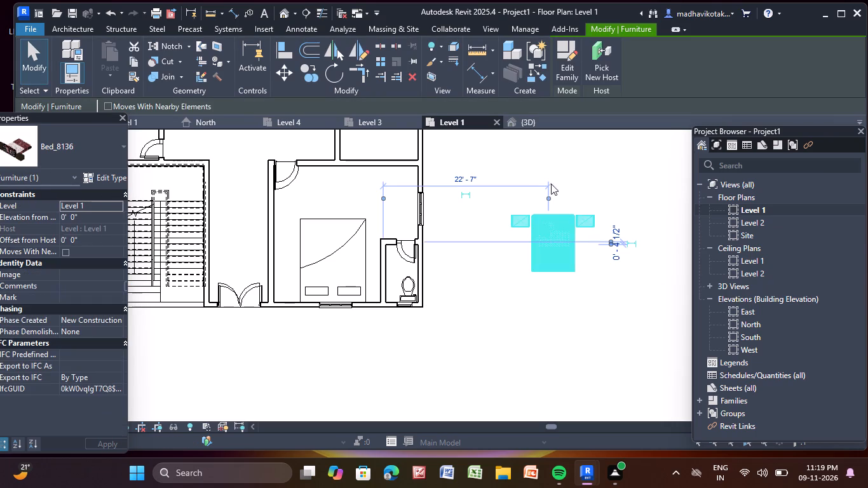
click(309, 68)
triple_click(337, 79)
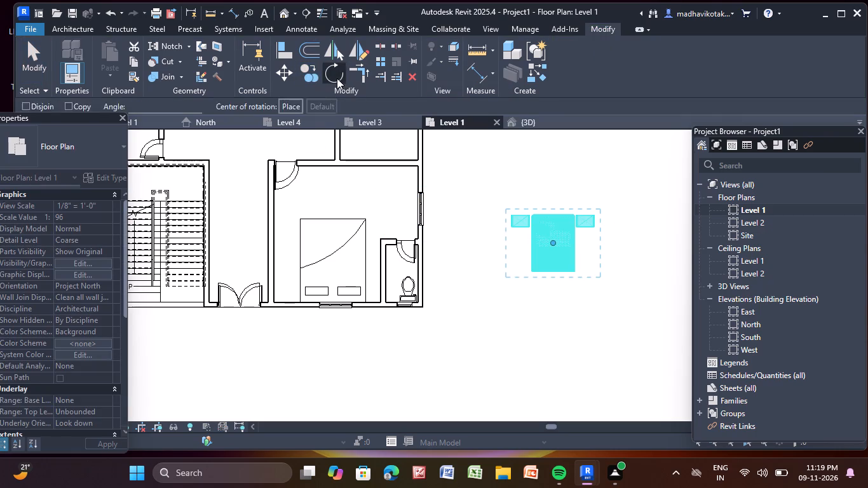
click(337, 78)
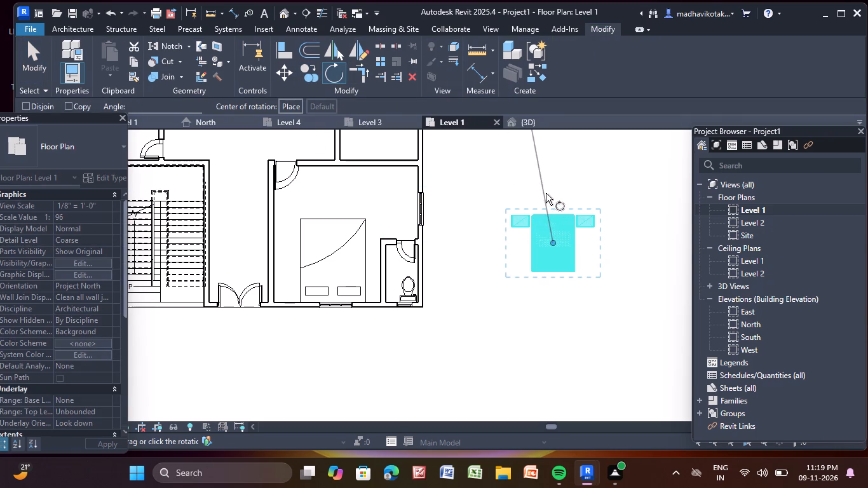
click(552, 207)
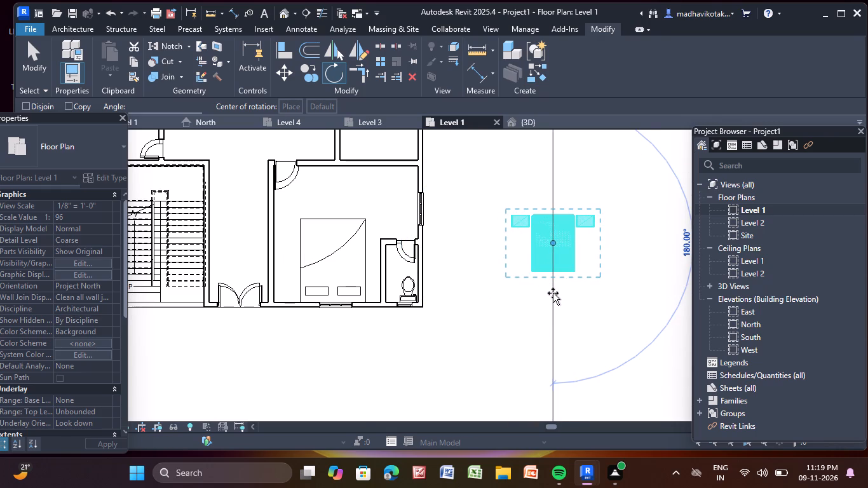
click(553, 293)
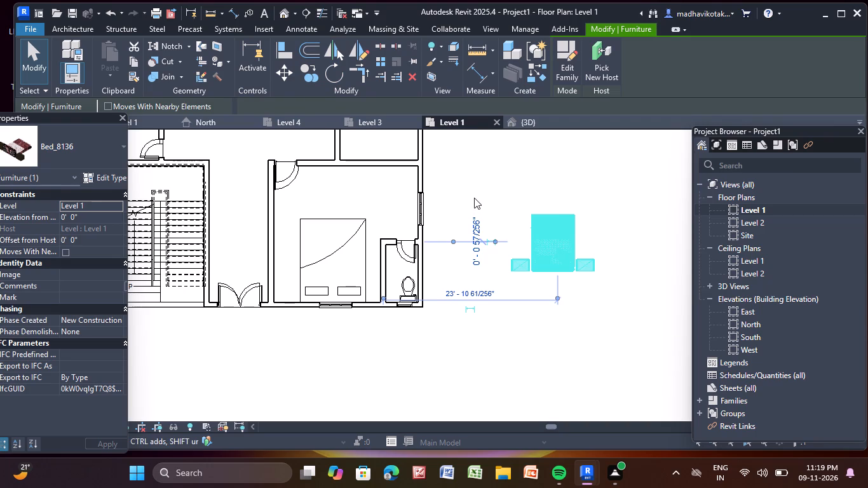
key(Escape)
key(Escape)
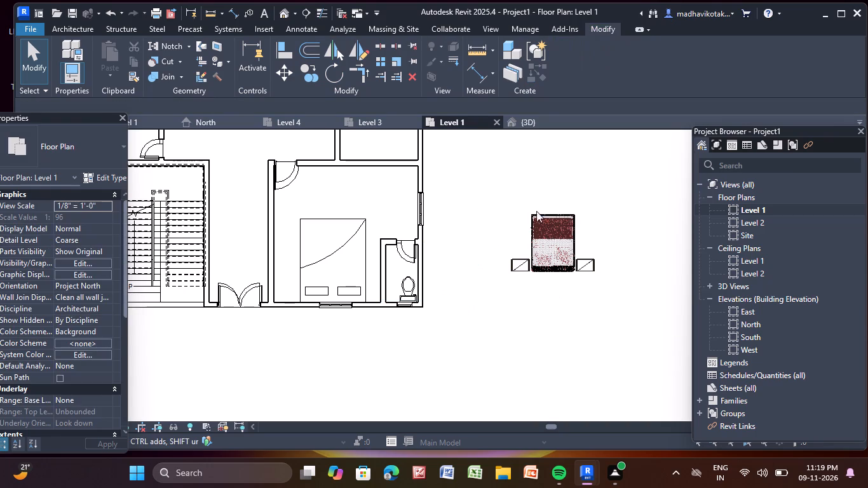
Move the rotated bed over the lower-right bedroom's bed outline, about 8'-9" from the corridor partition and 5'-11" from the bottom exterior wall.
click(553, 226)
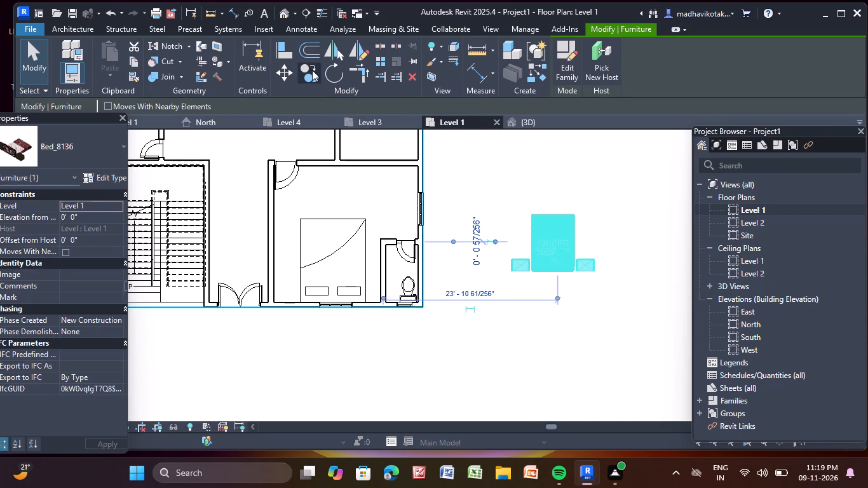
click(289, 75)
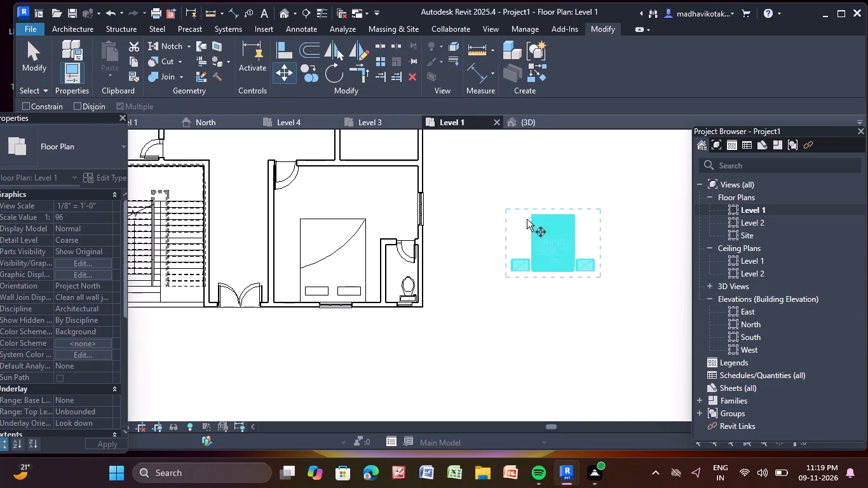
click(556, 256)
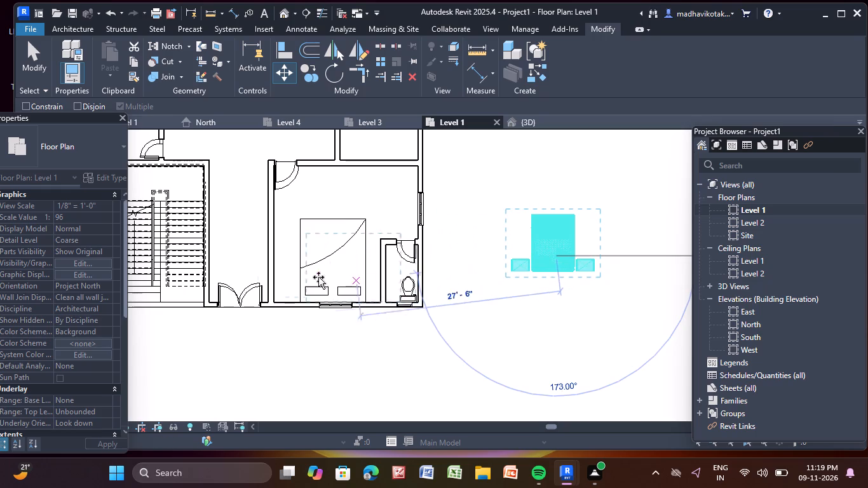
scroll(319, 276, up, 1)
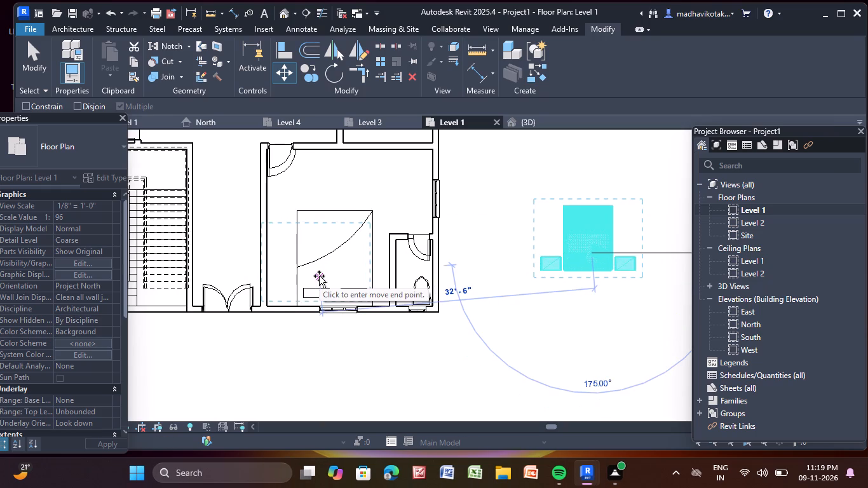
scroll(319, 276, down, 1)
middle_drag(320, 275, 358, 269)
scroll(346, 272, up, 3)
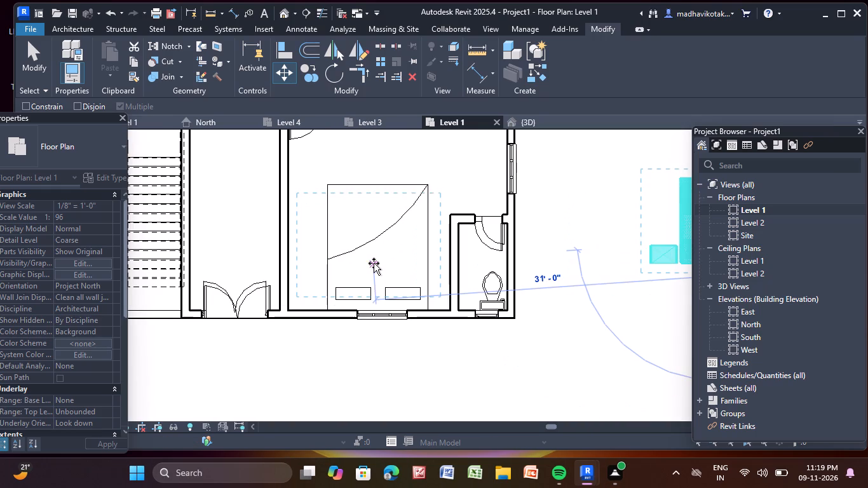
click(379, 268)
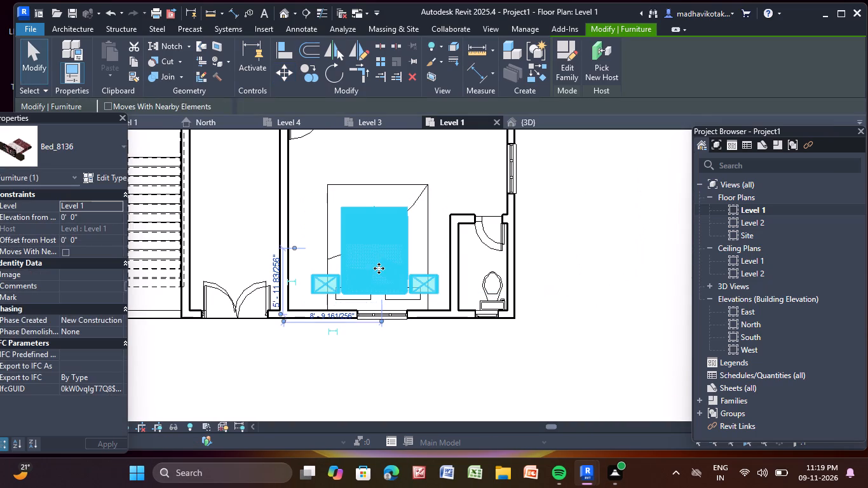
scroll(379, 268, down, 4)
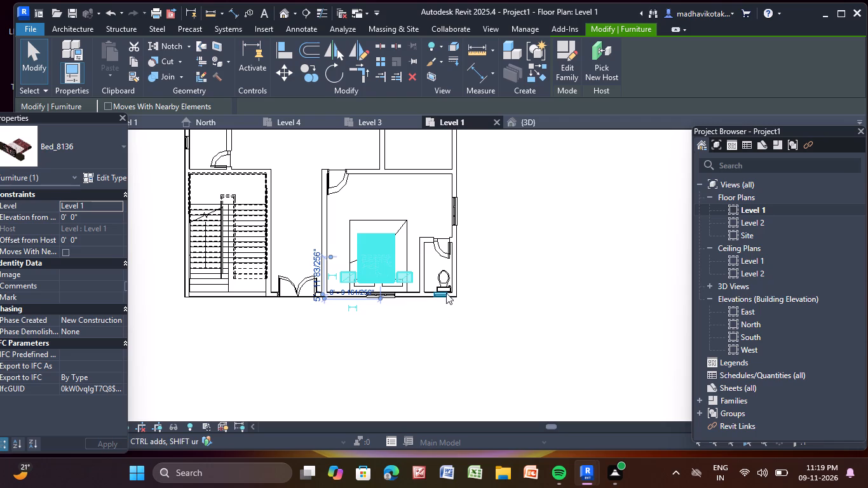
scroll(440, 248, up, 2)
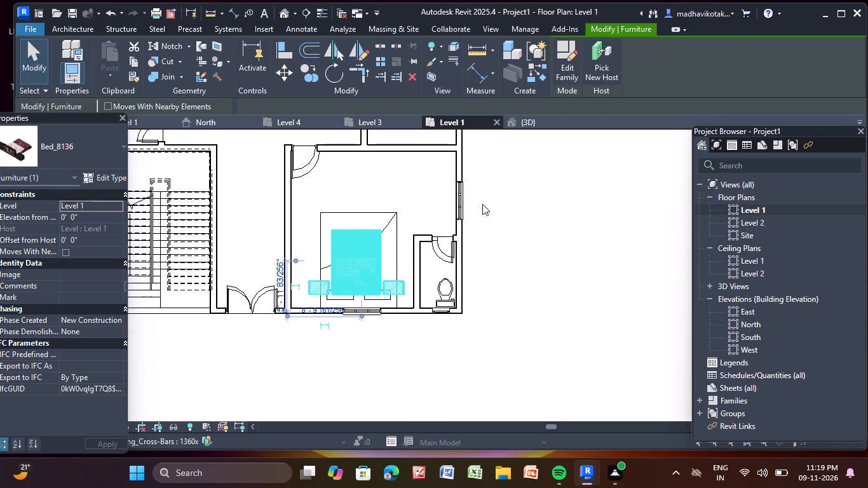
key(Escape)
key(Escape)
Start loading a family and switch from the beds folder to the inner SHUBHAM CITY library folder.
scroll(478, 205, up, 1)
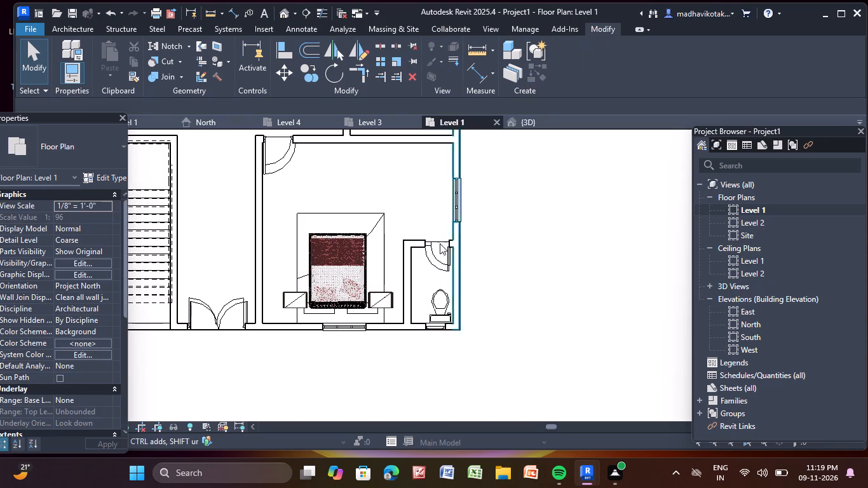
scroll(369, 304, down, 5)
scroll(338, 219, down, 5)
middle_drag(335, 262, 400, 306)
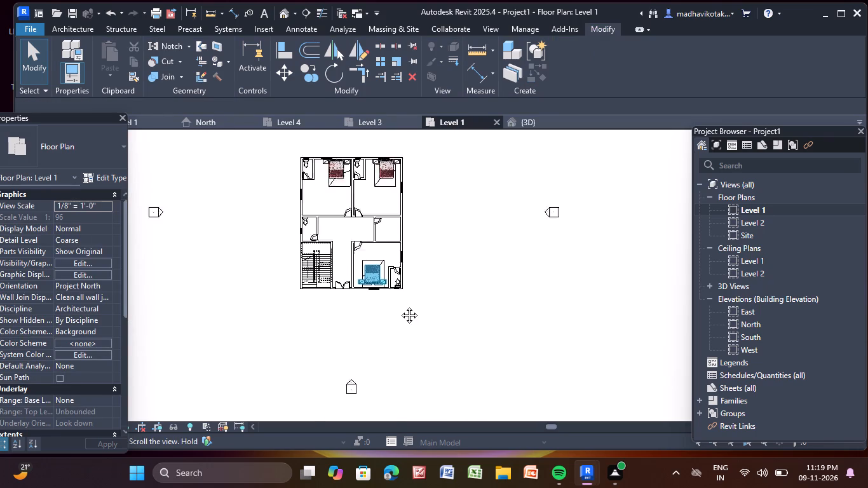
middle_drag(400, 306, 404, 309)
scroll(350, 266, up, 4)
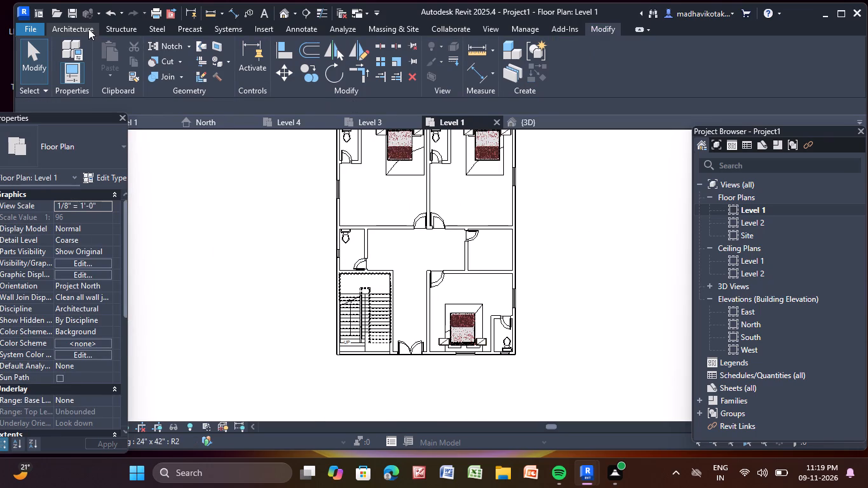
click(88, 29)
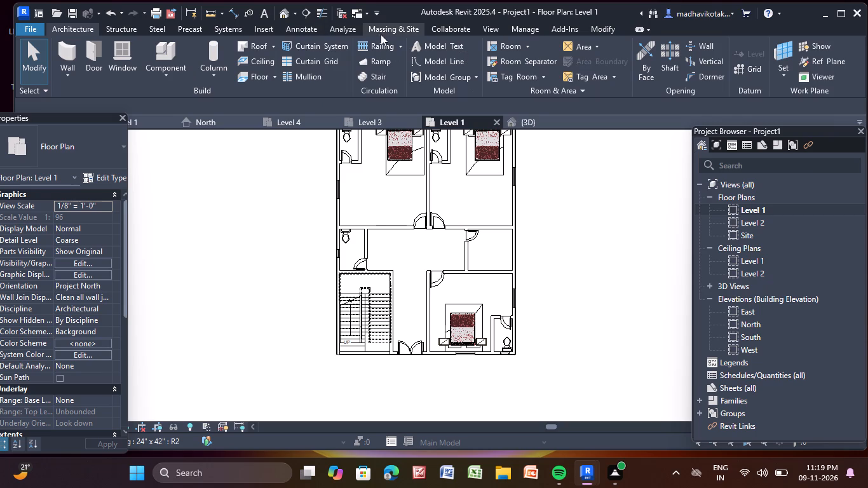
click(262, 29)
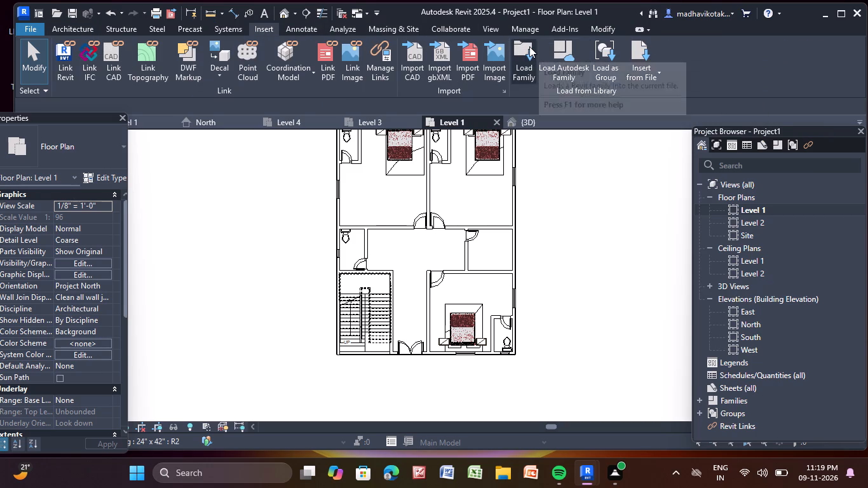
double_click(529, 46)
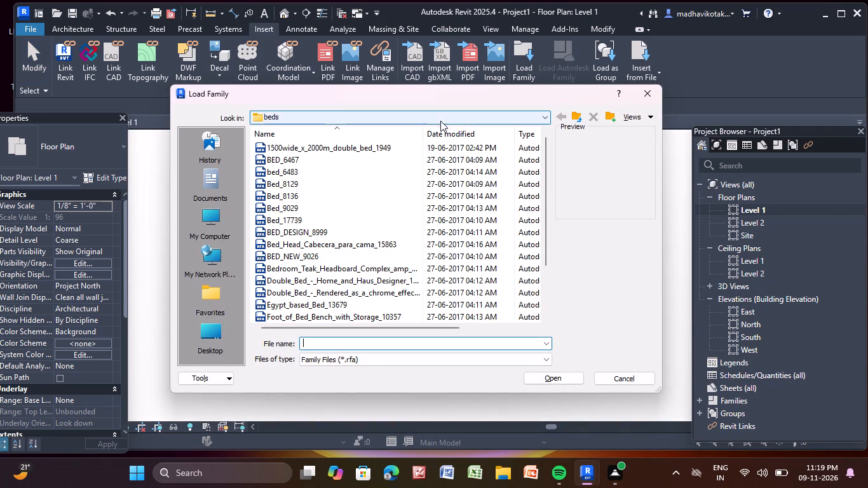
click(388, 119)
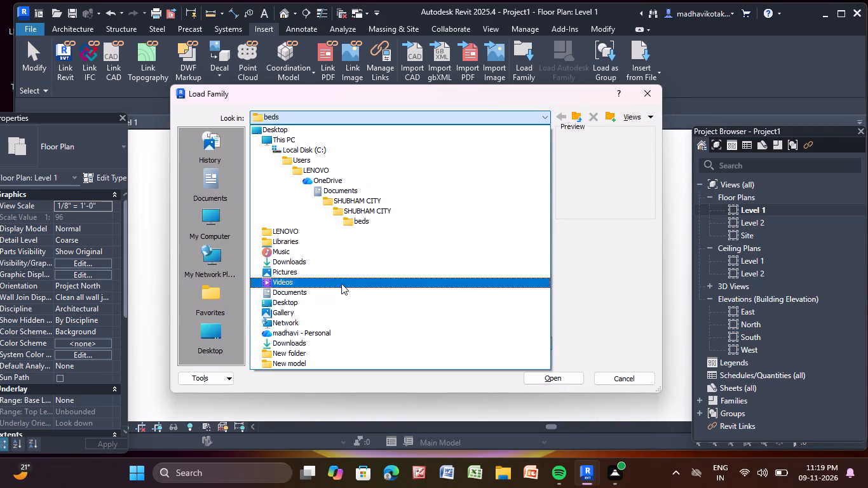
double_click(391, 205)
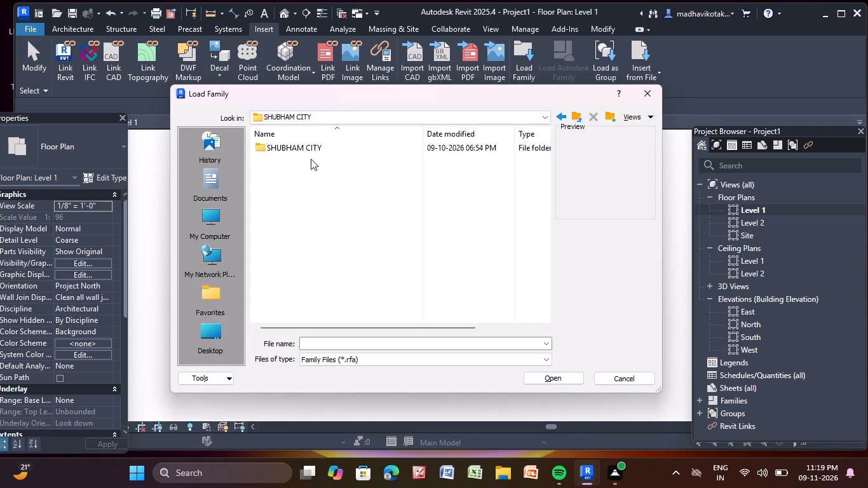
double_click(311, 148)
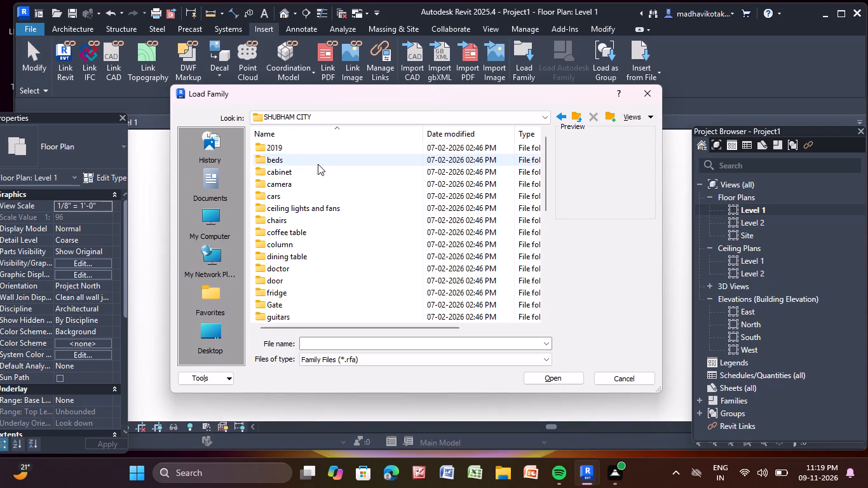
Look through the category folders in the SHUBHAM CITY library for the next family to load.
scroll(318, 164, down, 7)
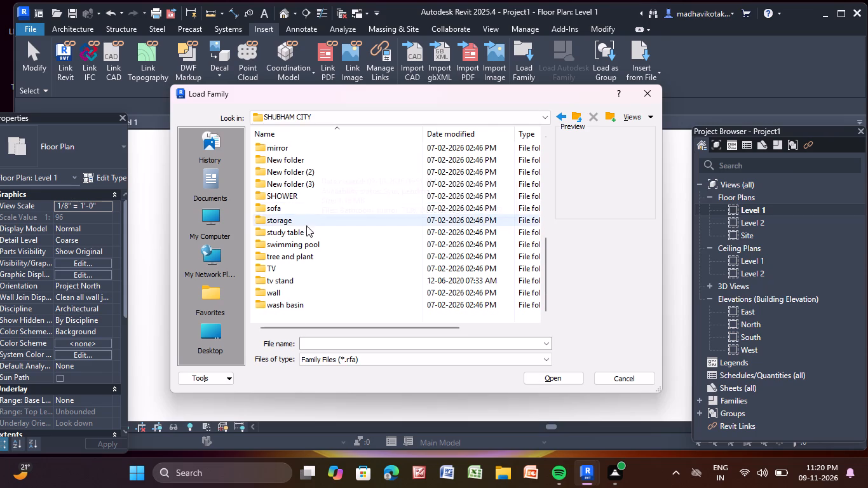
scroll(306, 226, down, 6)
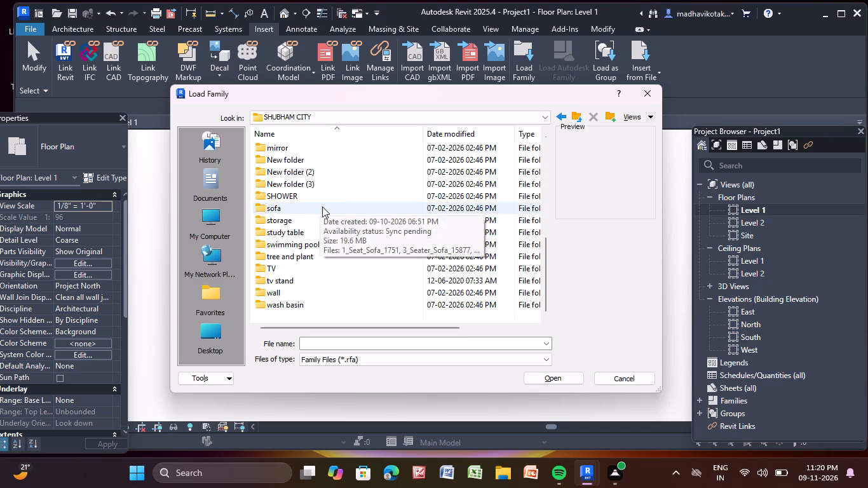
scroll(347, 308, up, 1)
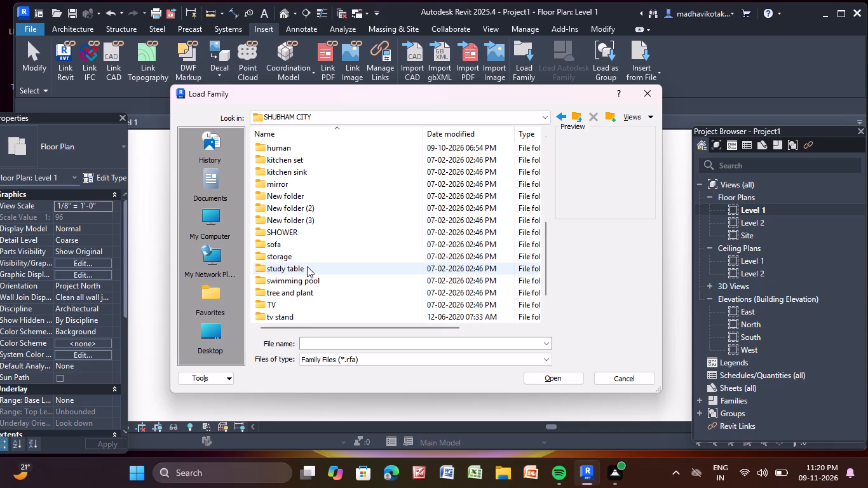
scroll(285, 247, up, 3)
scroll(291, 177, up, 3)
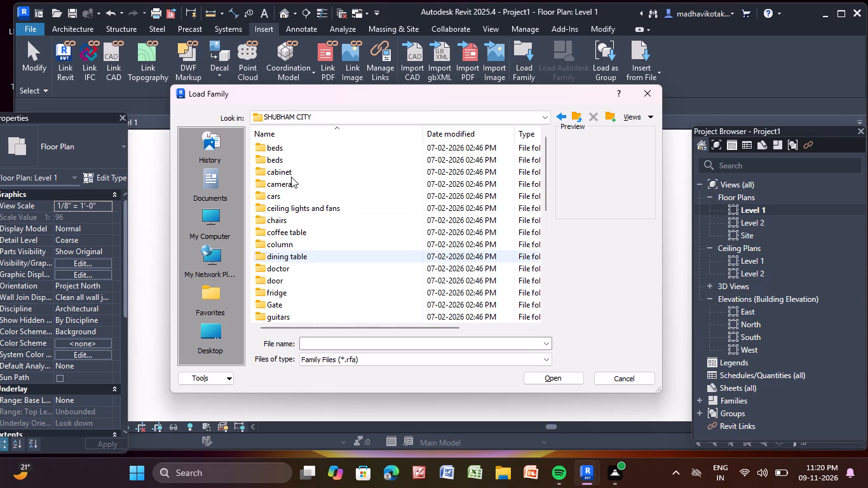
scroll(291, 176, up, 2)
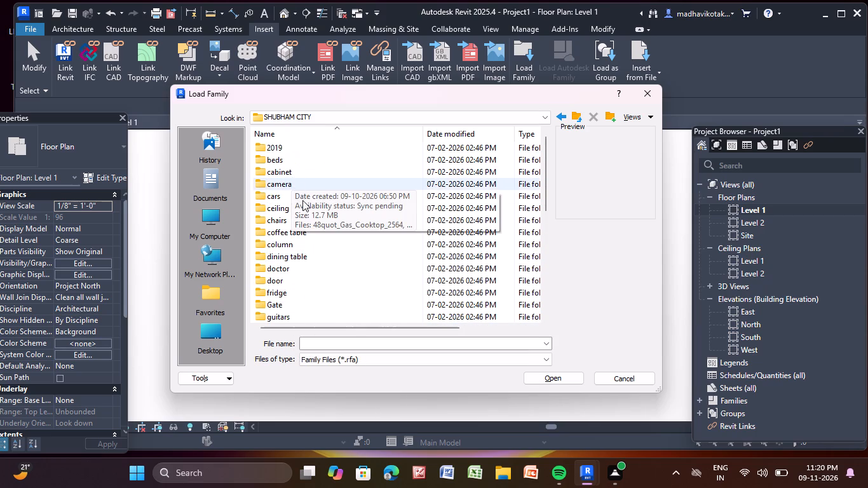
scroll(293, 275, up, 1)
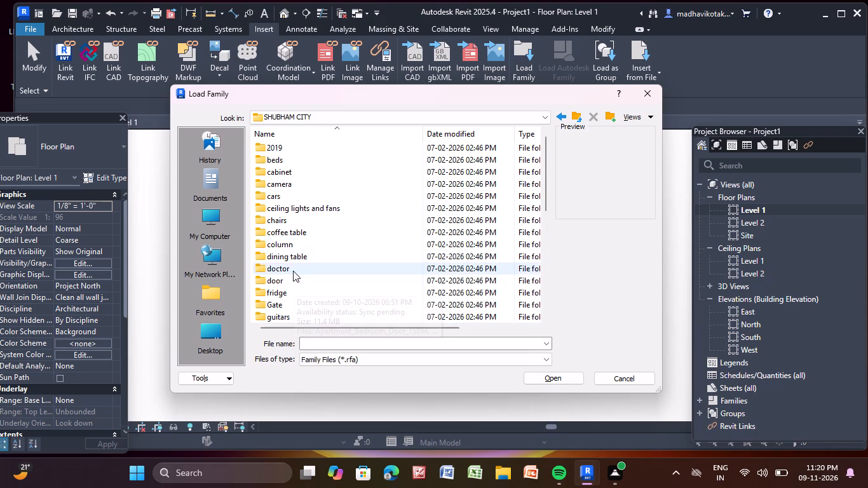
scroll(293, 270, up, 1)
scroll(291, 157, up, 1)
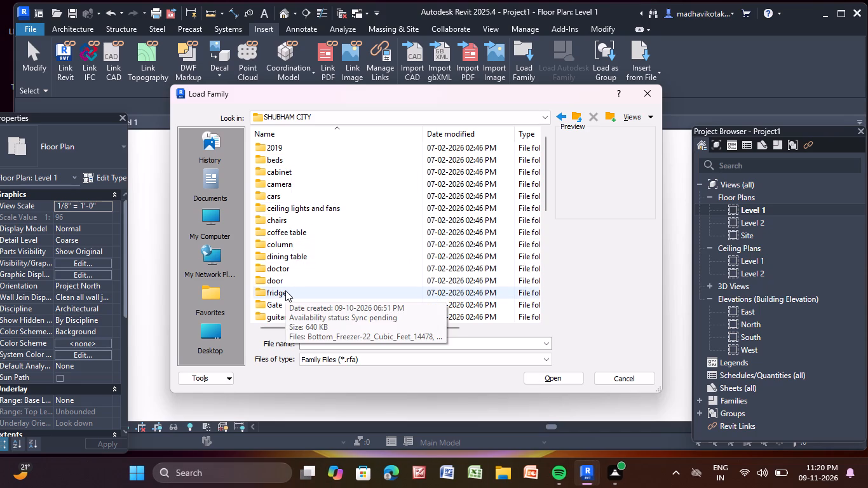
scroll(285, 285, down, 2)
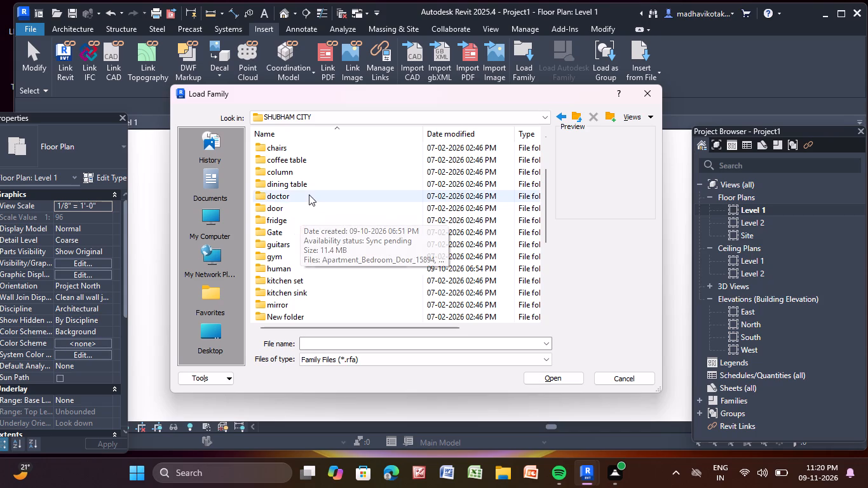
scroll(321, 184, down, 3)
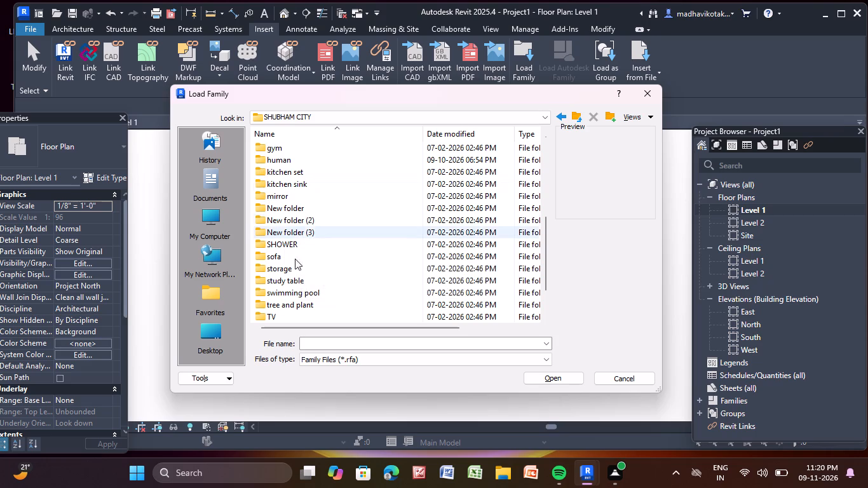
scroll(293, 269, up, 1)
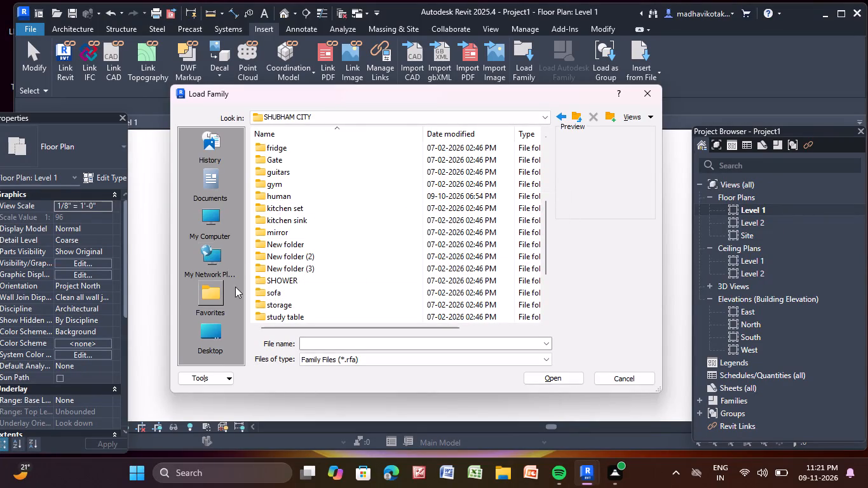
scroll(277, 214, up, 1)
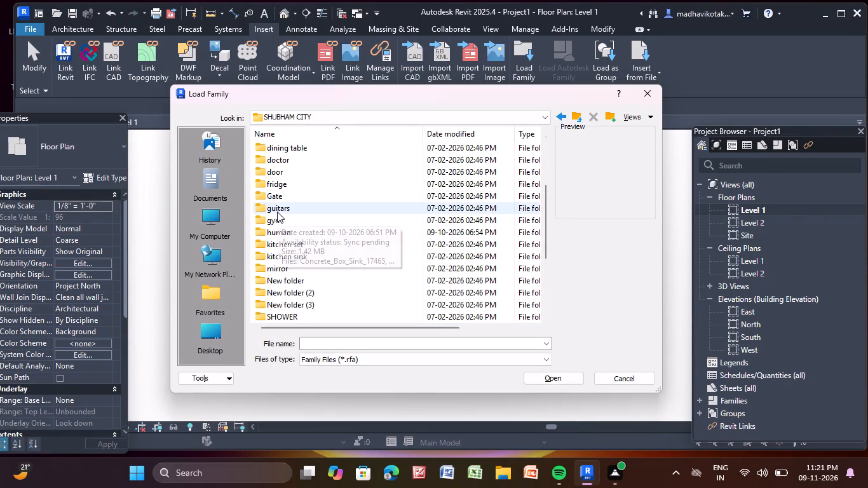
scroll(302, 164, up, 3)
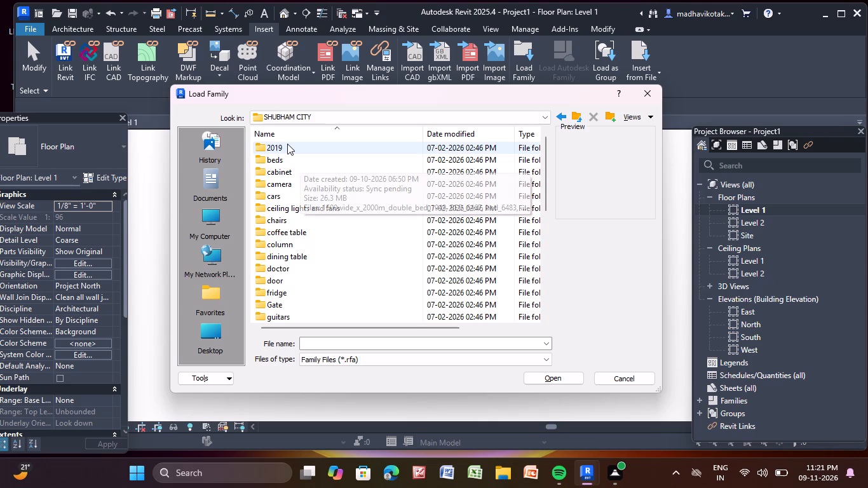
scroll(309, 154, up, 6)
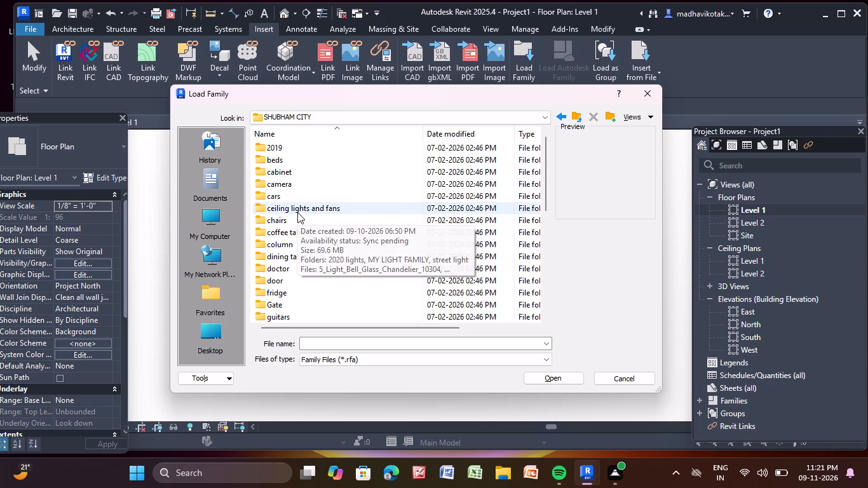
scroll(297, 212, down, 1)
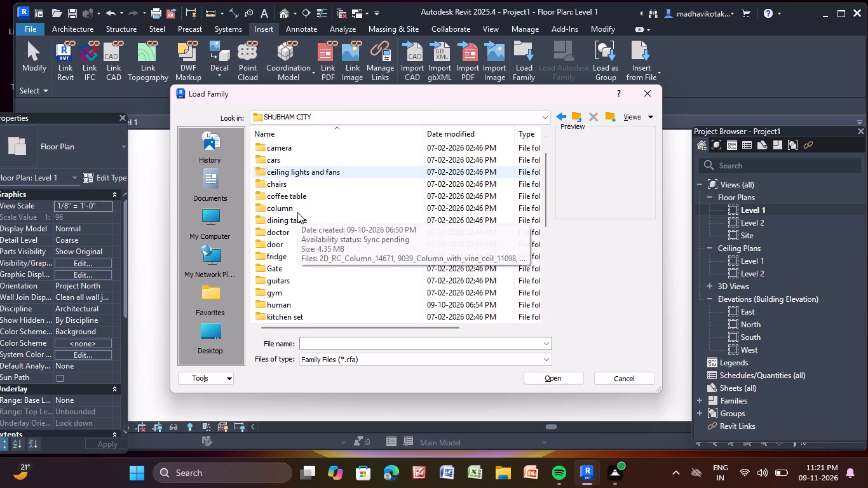
scroll(297, 212, down, 1)
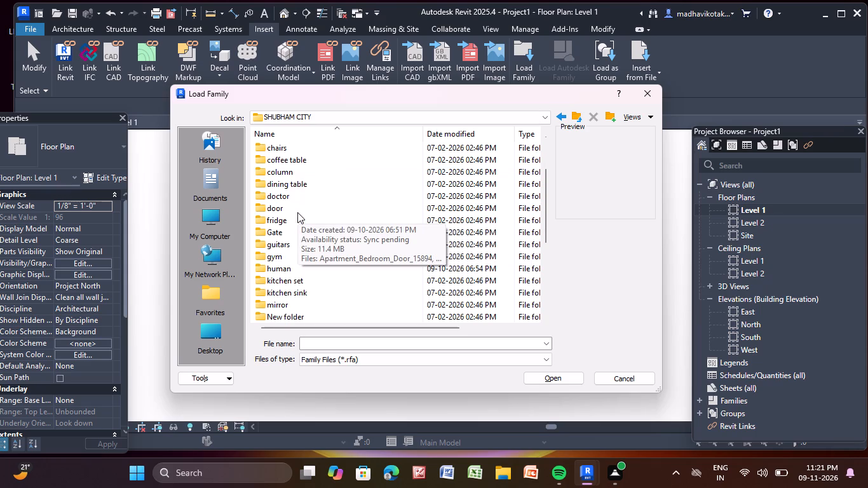
scroll(297, 212, down, 3)
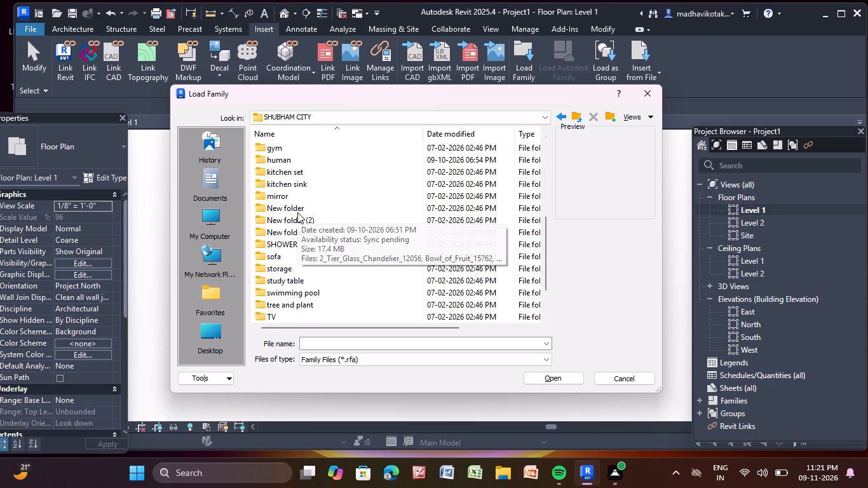
scroll(297, 212, down, 1)
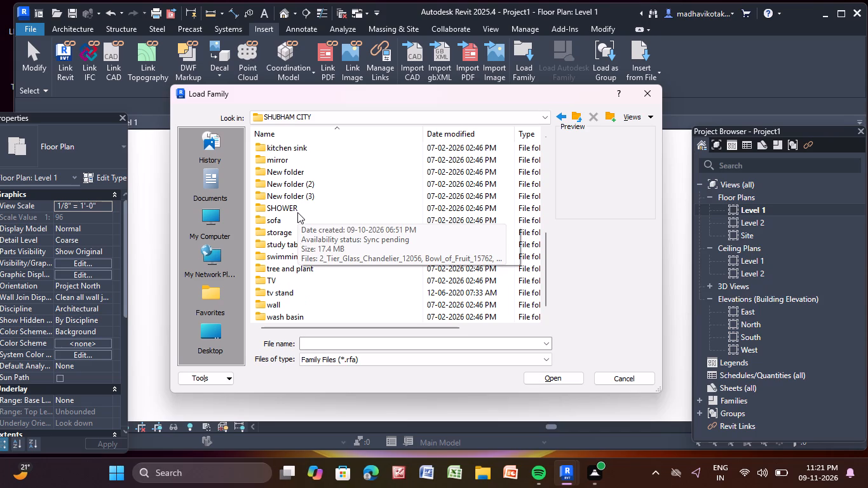
scroll(297, 212, down, 1)
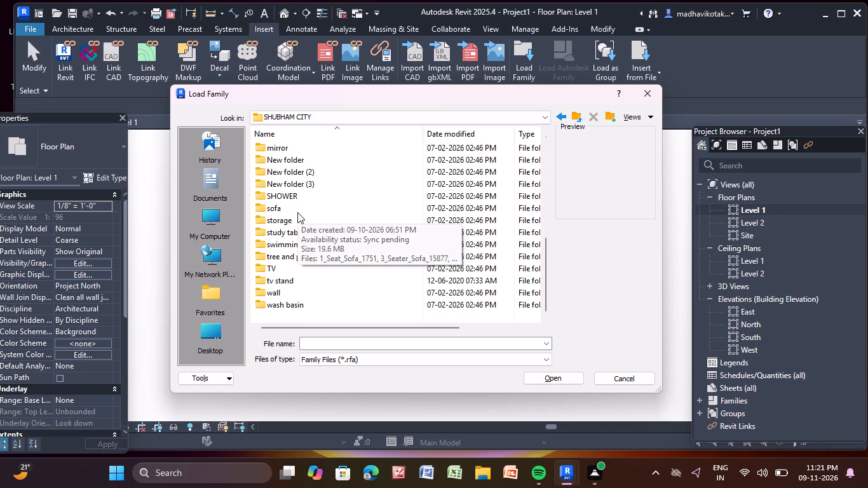
scroll(296, 213, down, 1)
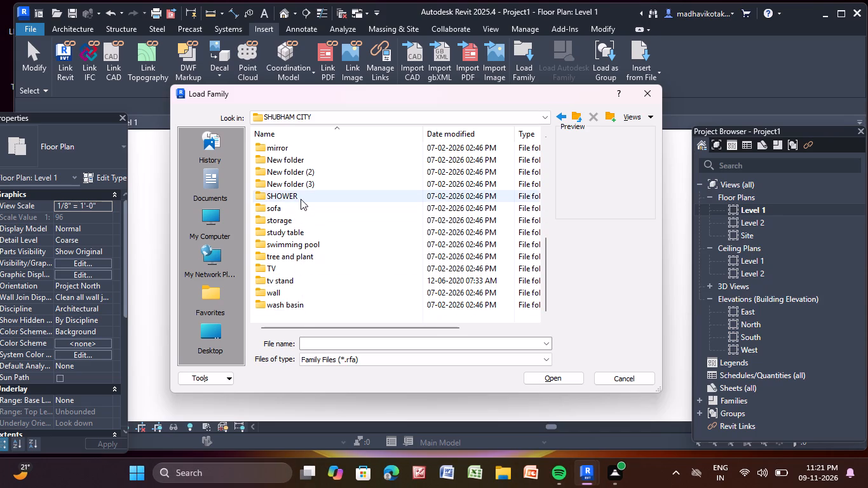
Preview the families in the SHOWER folder, from Corner_Shower_With_Round_Front_7836 through YOURKECO_11446, and return to the parent SHUBHAM CITY folder.
click(301, 198)
double_click(301, 198)
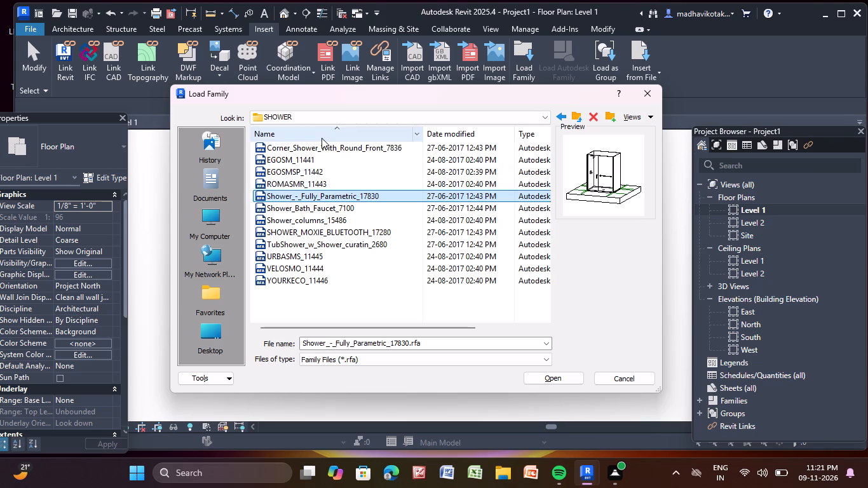
click(316, 146)
click(297, 158)
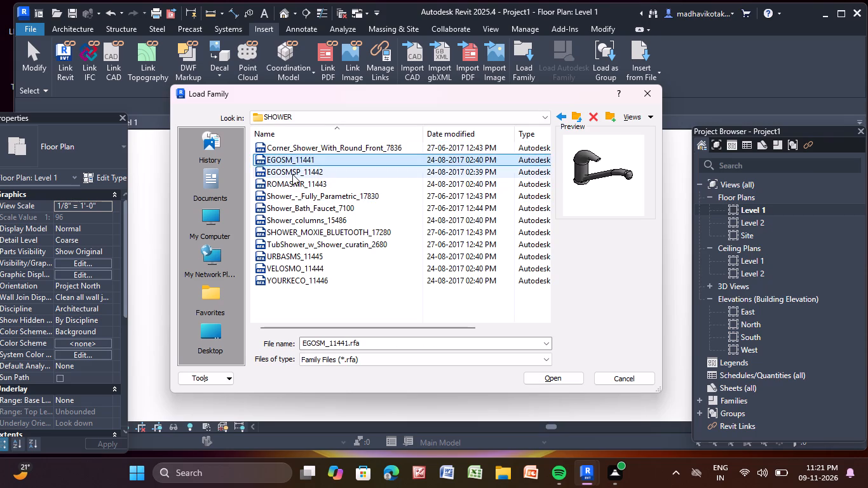
click(292, 174)
click(303, 186)
click(304, 193)
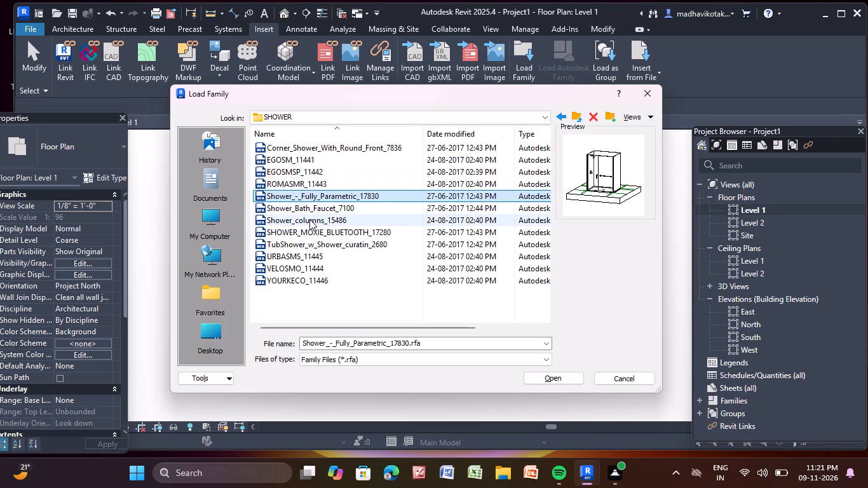
click(310, 212)
click(309, 222)
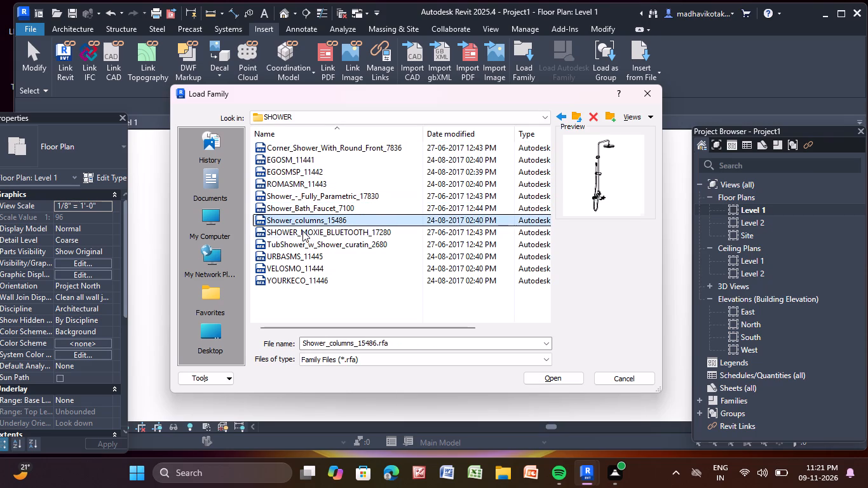
click(302, 231)
click(301, 245)
click(309, 258)
click(304, 270)
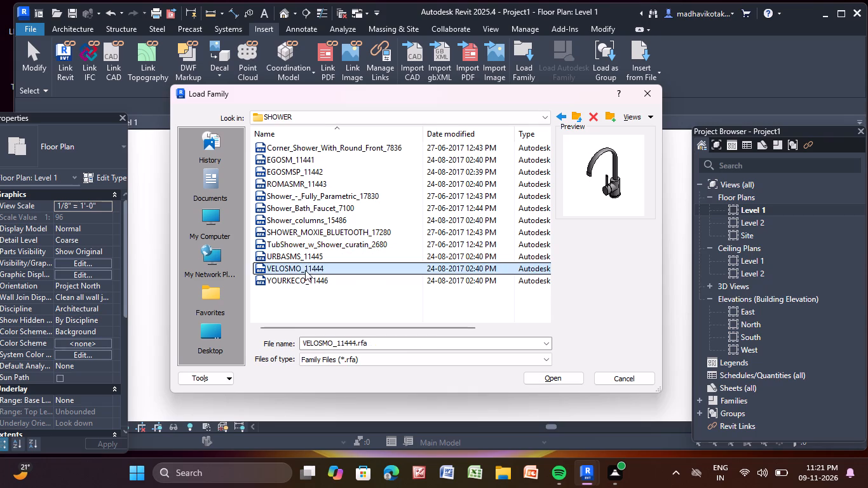
click(308, 281)
click(315, 118)
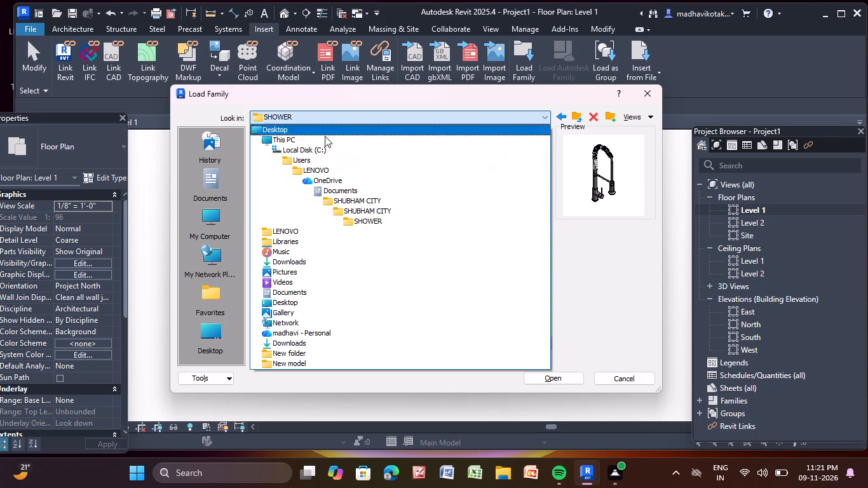
double_click(370, 212)
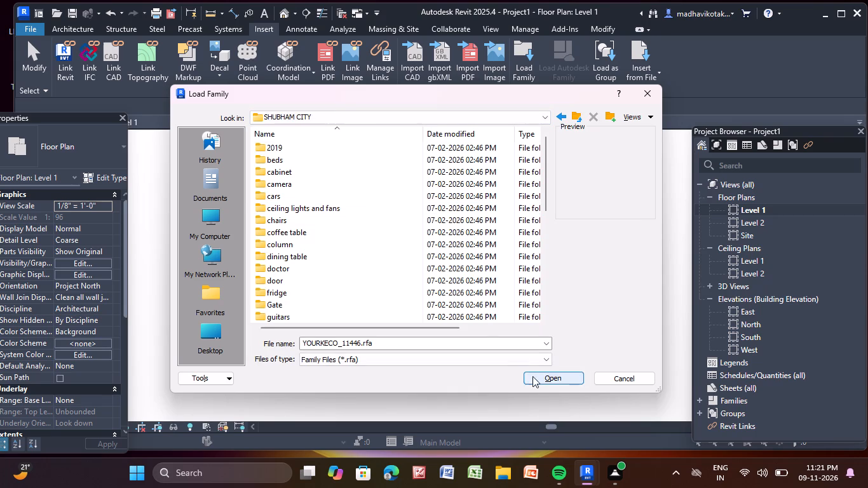
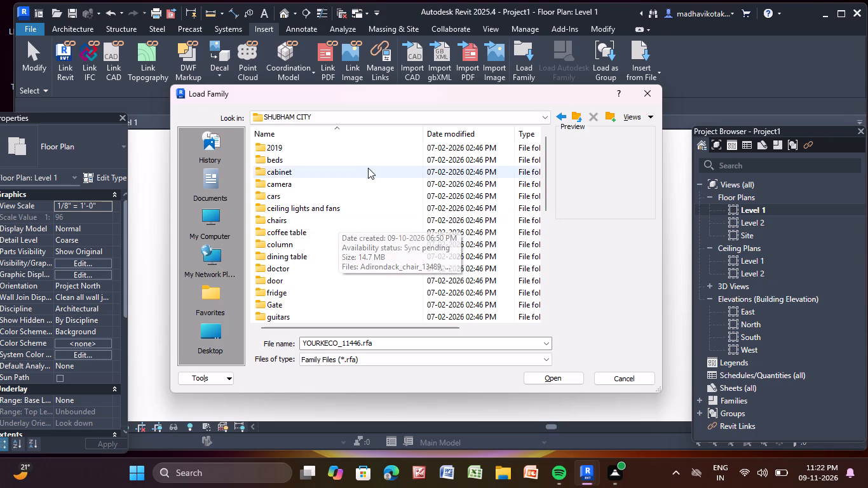
Look through the category folders in the SHUBHAM CITY library for a suitable family, and close the family loading without choosing one.
scroll(339, 214, up, 2)
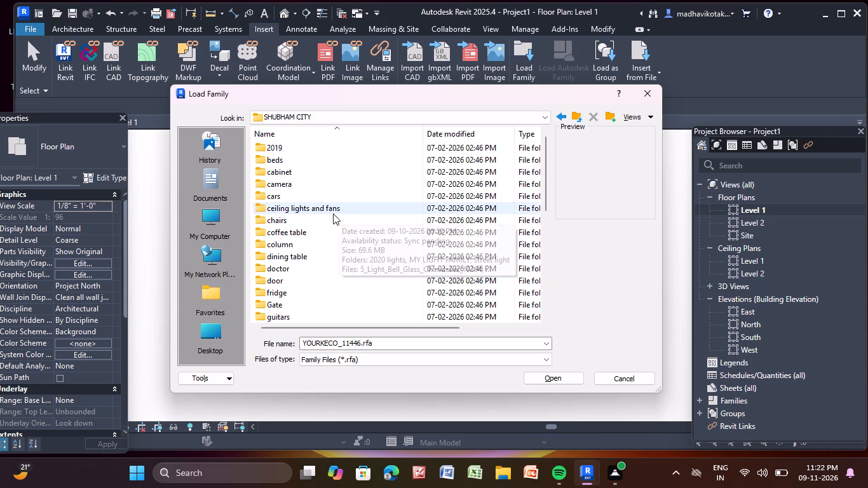
scroll(328, 212, up, 4)
scroll(302, 193, down, 2)
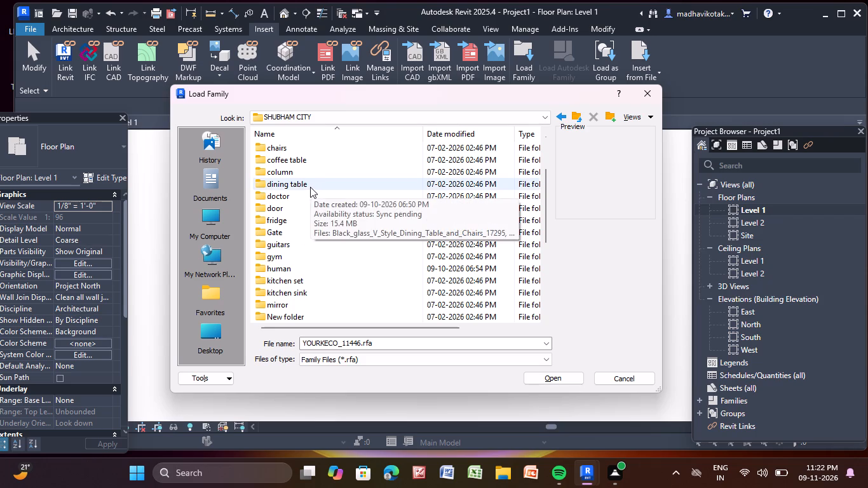
click(306, 149)
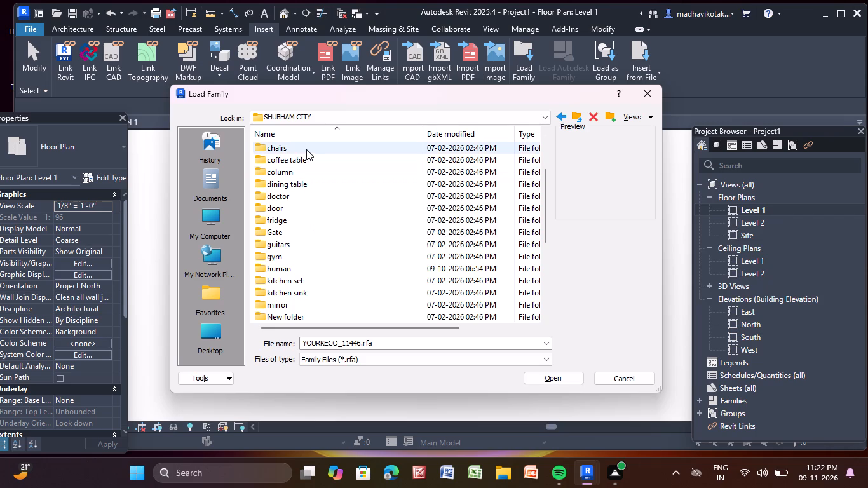
click(314, 163)
click(300, 176)
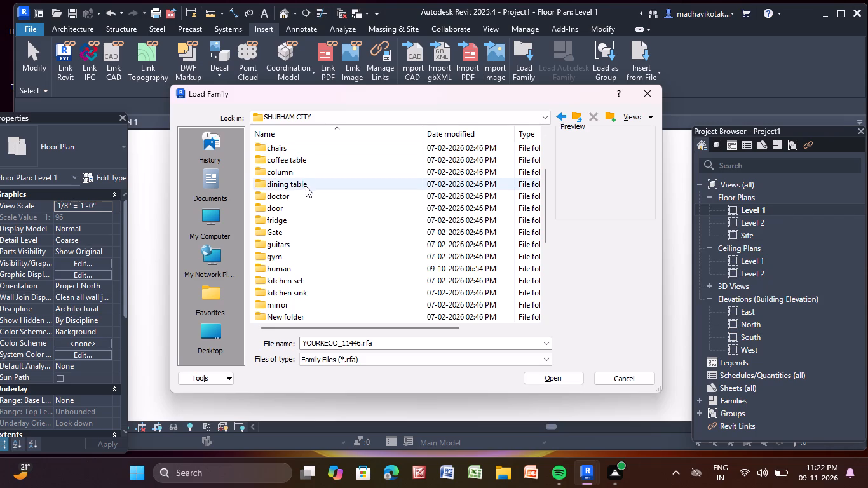
click(306, 186)
click(301, 195)
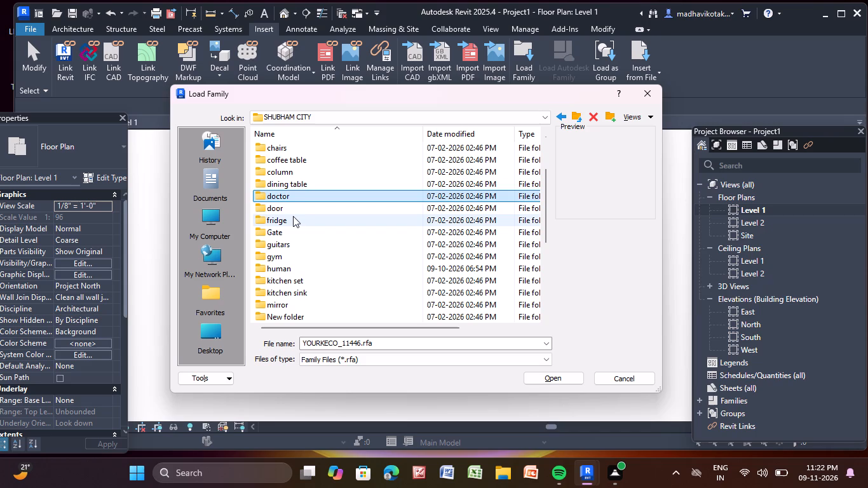
click(295, 214)
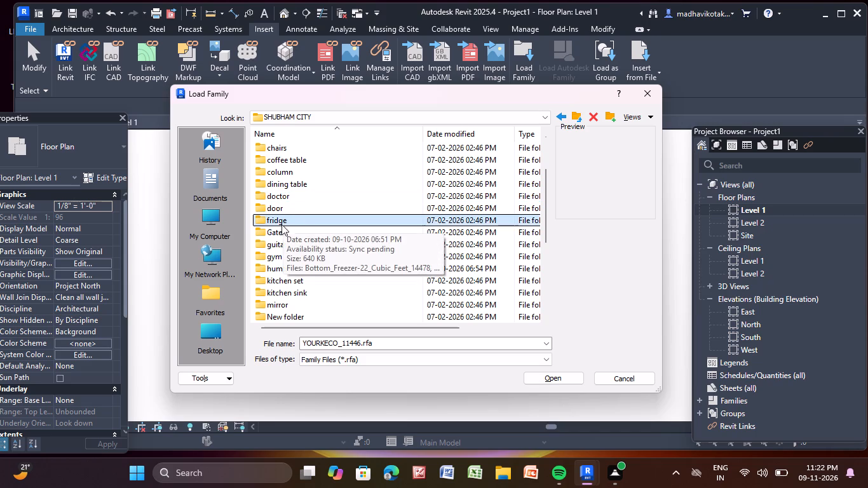
click(280, 231)
click(283, 245)
click(278, 256)
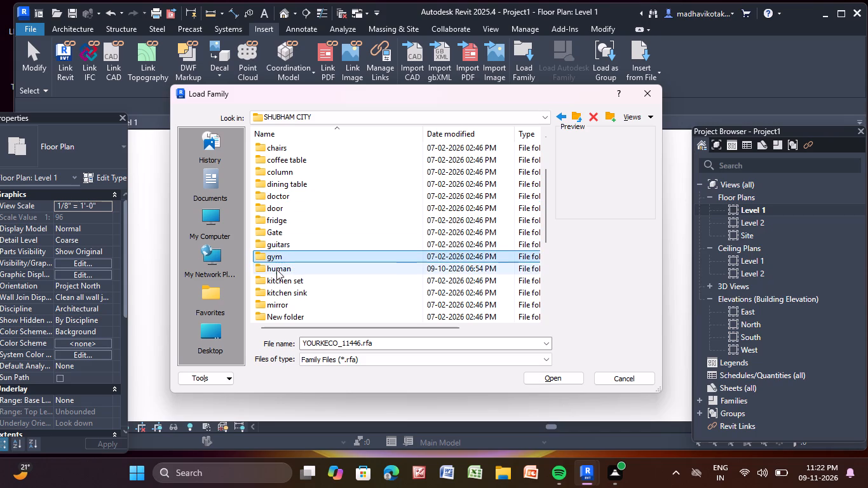
click(284, 271)
click(286, 280)
click(288, 289)
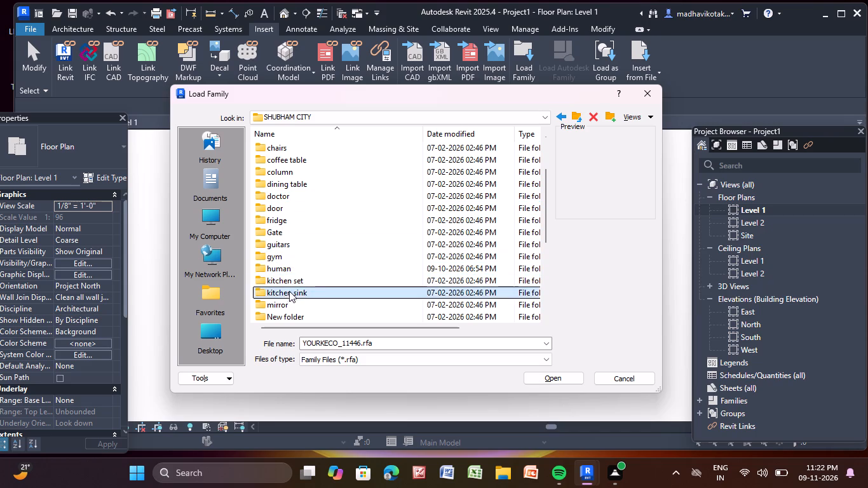
scroll(297, 290, down, 5)
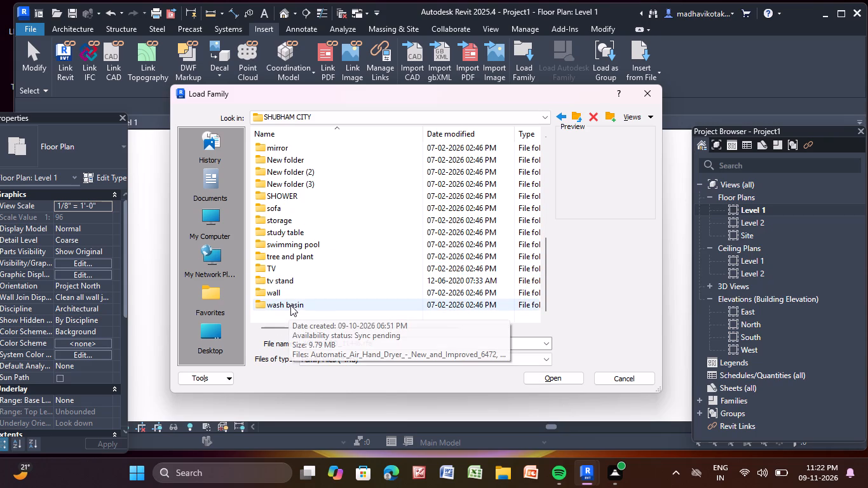
click(290, 305)
click(288, 294)
click(289, 288)
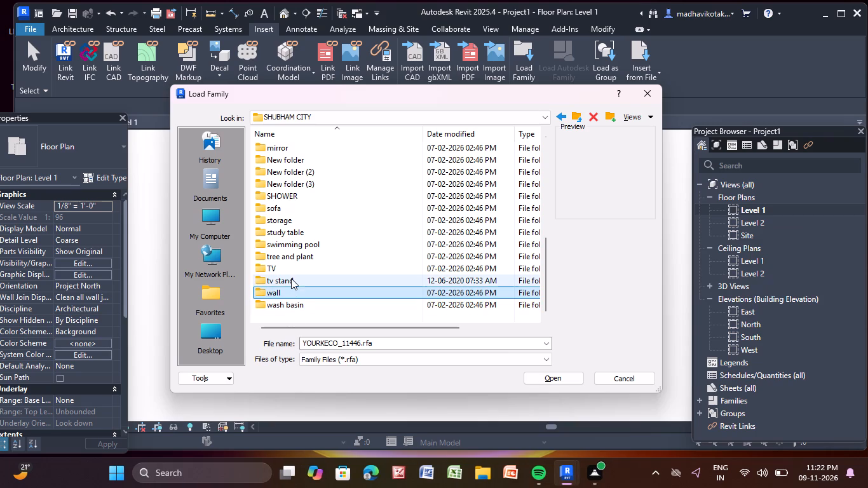
click(283, 268)
click(301, 259)
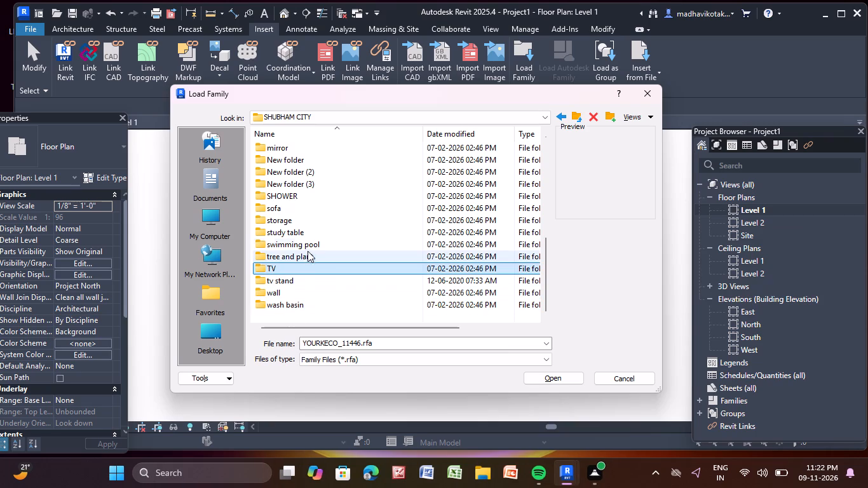
click(310, 246)
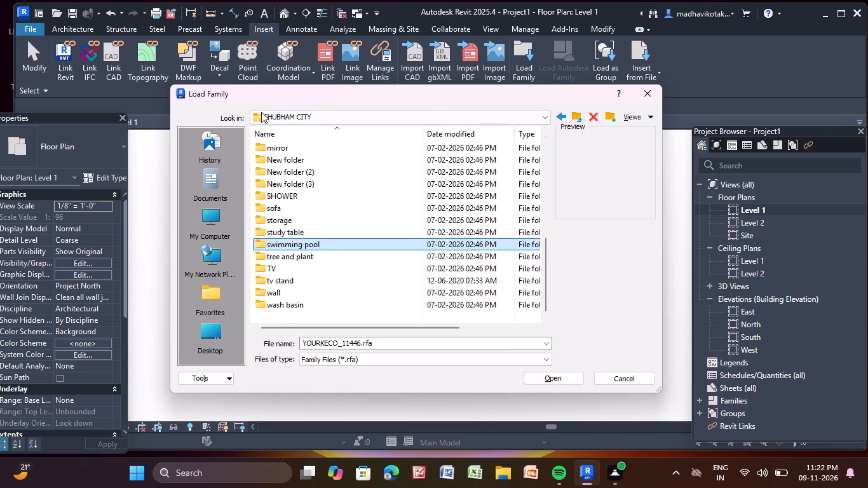
scroll(276, 214, down, 5)
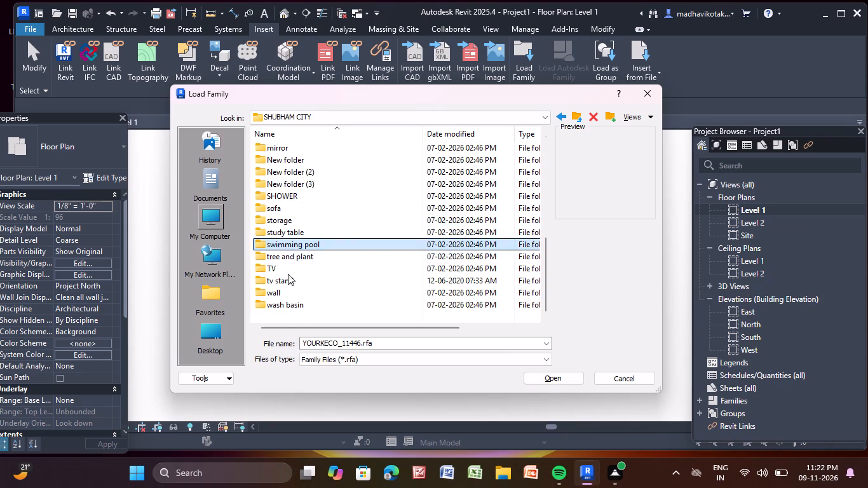
scroll(369, 215, up, 2)
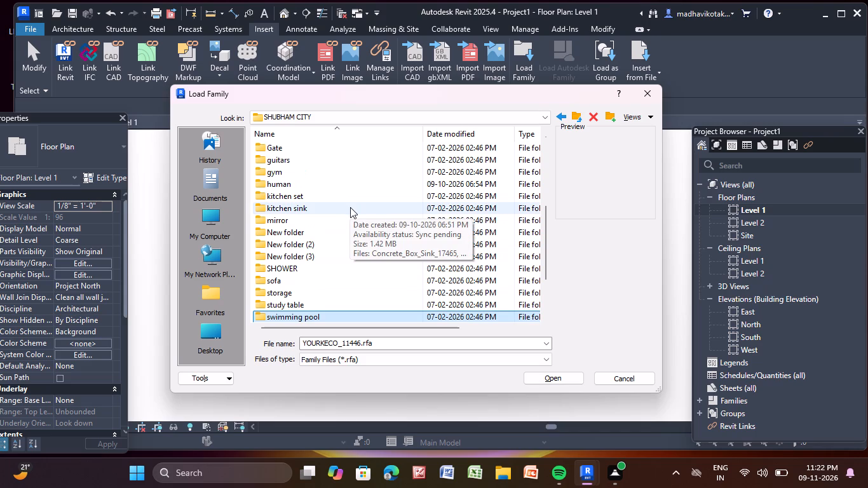
scroll(292, 174, up, 2)
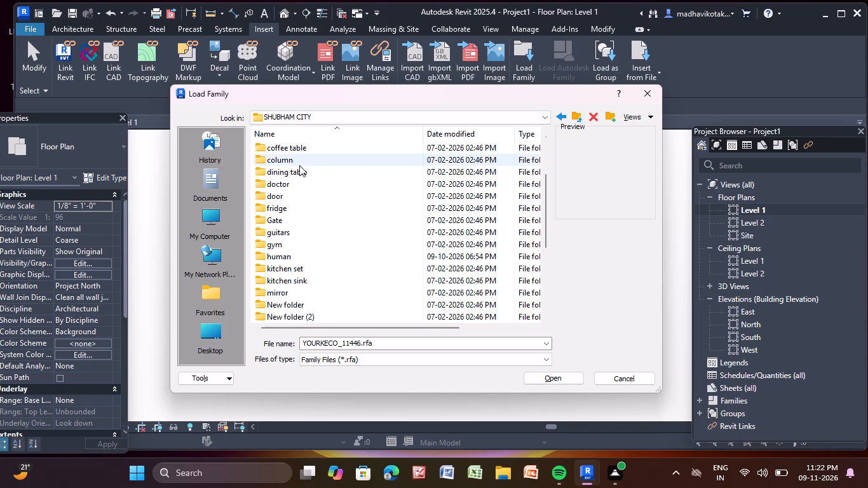
scroll(299, 165, up, 2)
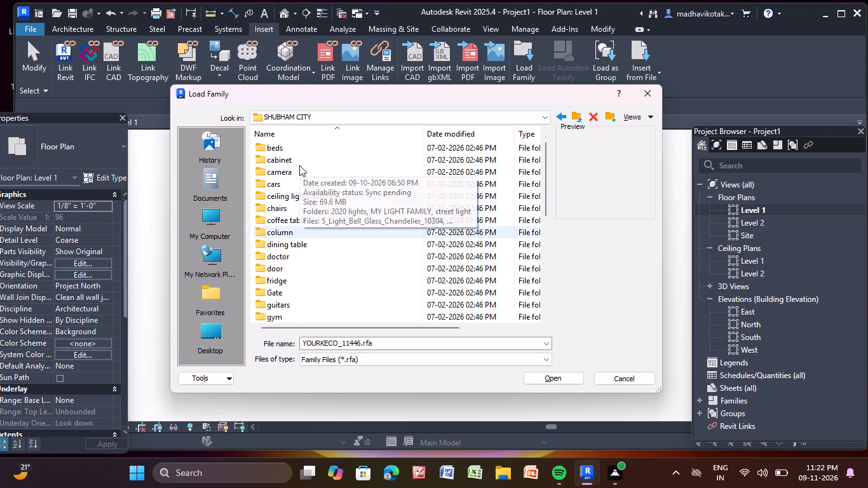
scroll(299, 165, up, 1)
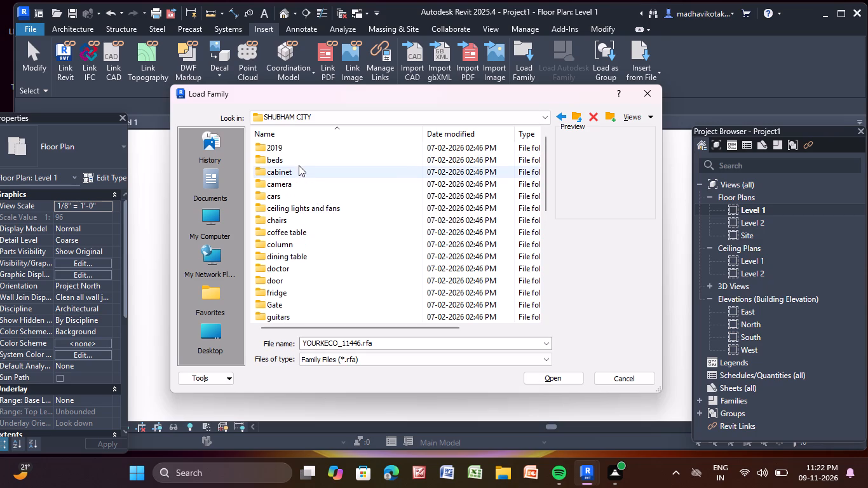
scroll(299, 163, up, 3)
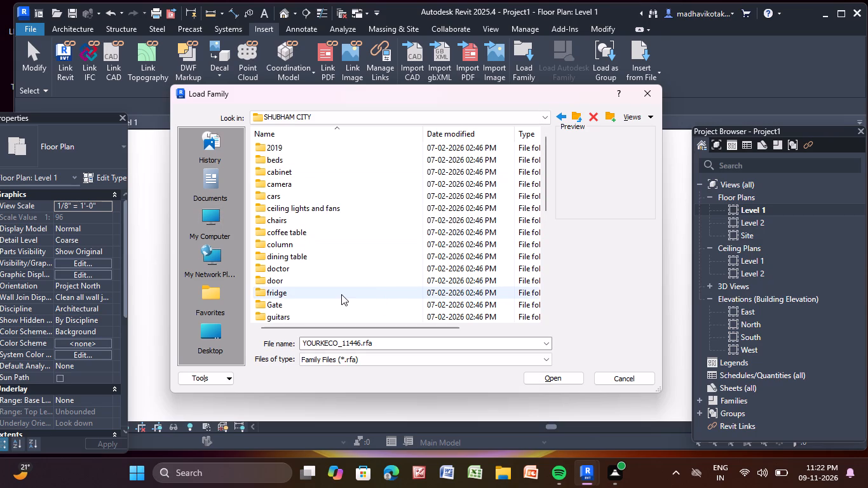
scroll(329, 296, up, 1)
scroll(360, 161, up, 3)
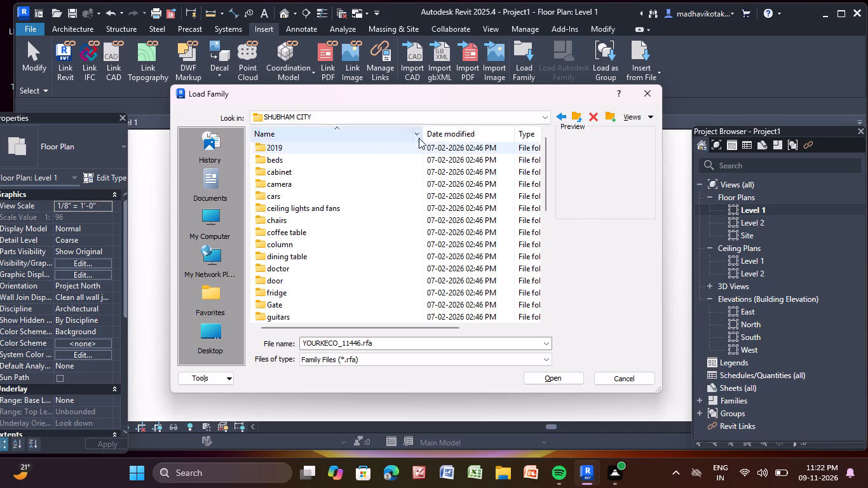
click(638, 98)
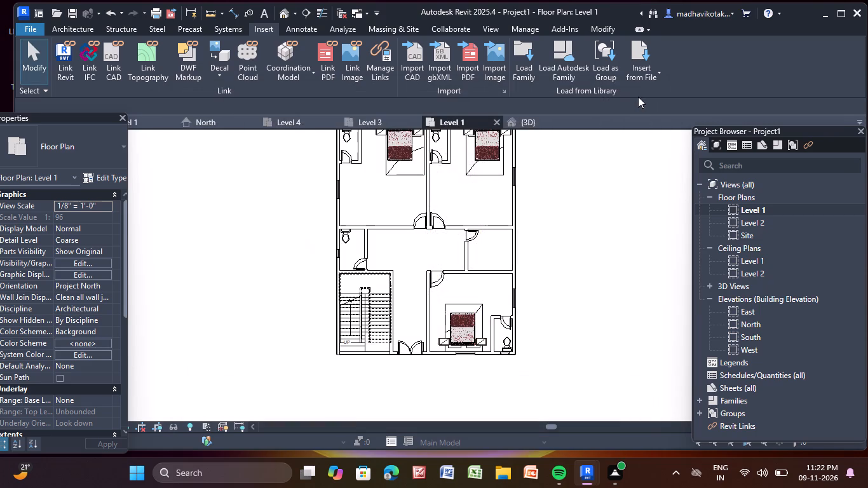
Start loading a family again, switch from the beds folder to the SHUBHAM CITY library and open its 2019 folder.
click(522, 47)
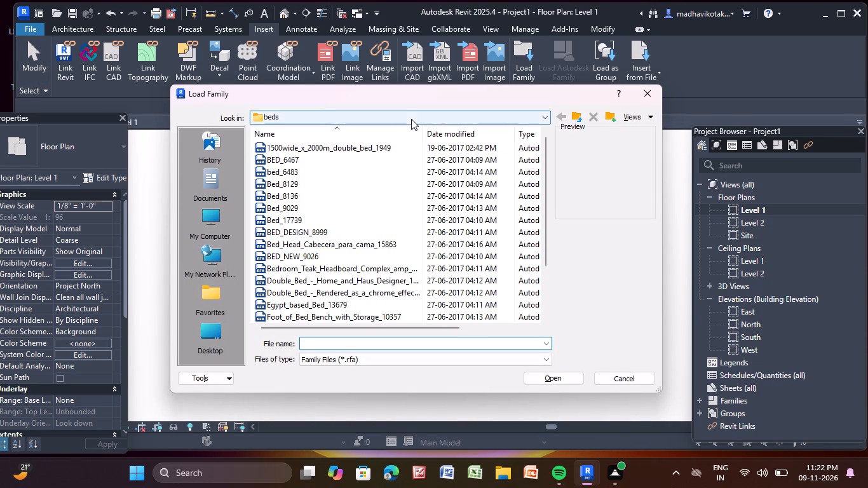
click(411, 119)
double_click(354, 211)
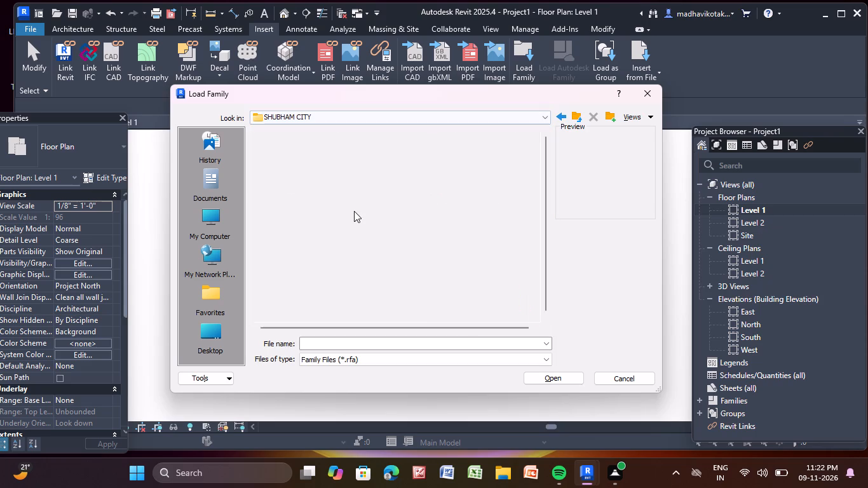
scroll(327, 194, down, 6)
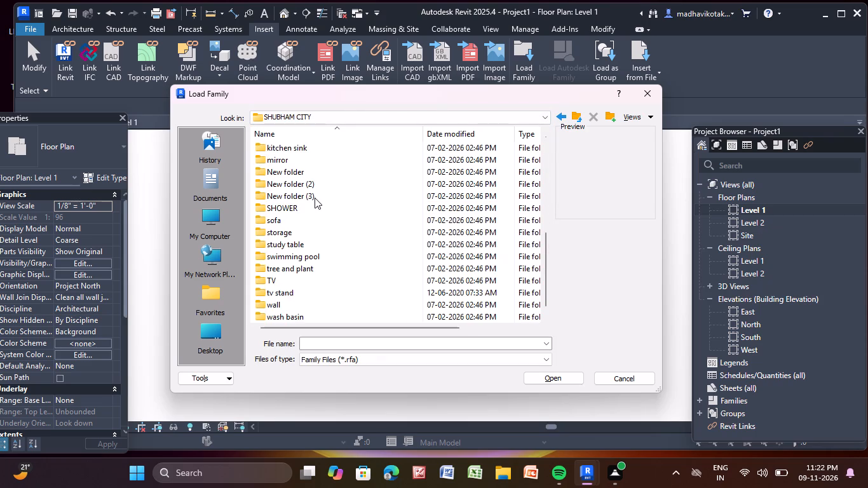
scroll(315, 198, down, 10)
scroll(304, 247, up, 4)
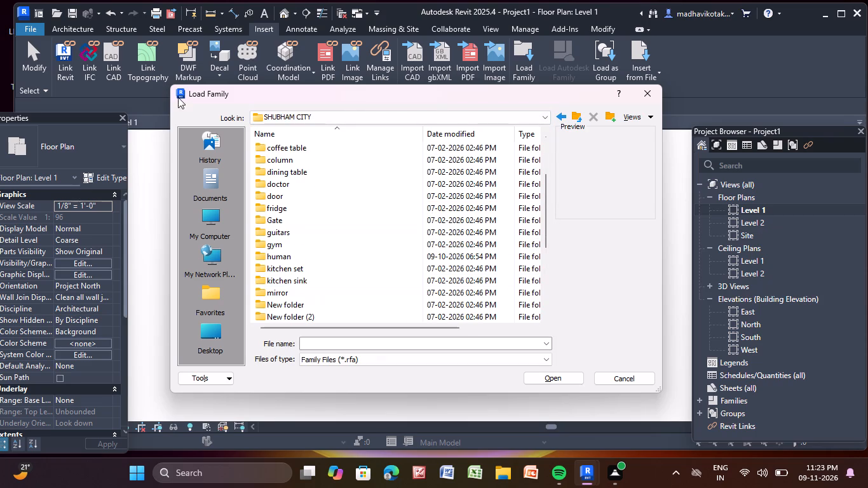
scroll(298, 211, up, 5)
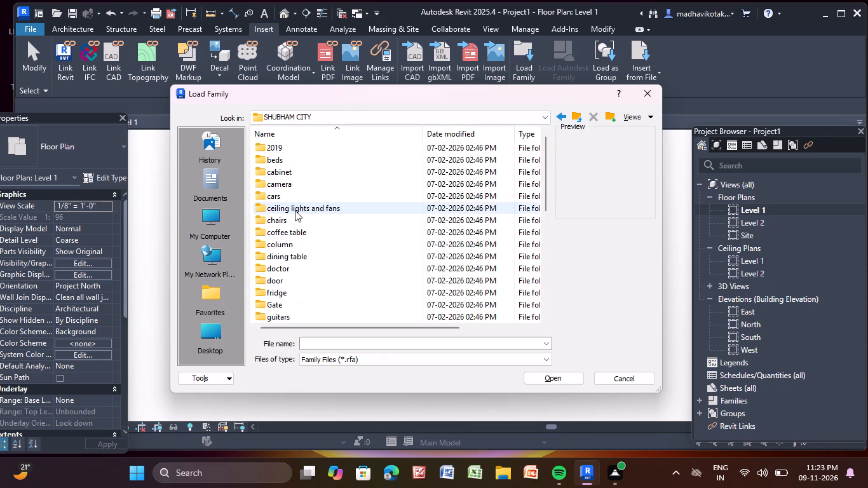
scroll(295, 200, up, 2)
double_click(310, 150)
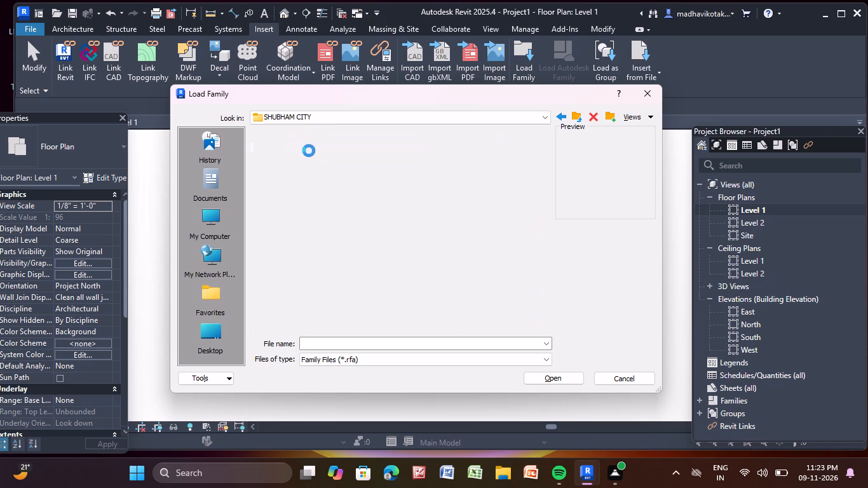
Preview the families at the end of the 2019 folder, from woman_standing_at_attention_90 back to person_standing_at_attention_78.
scroll(308, 151, down, 11)
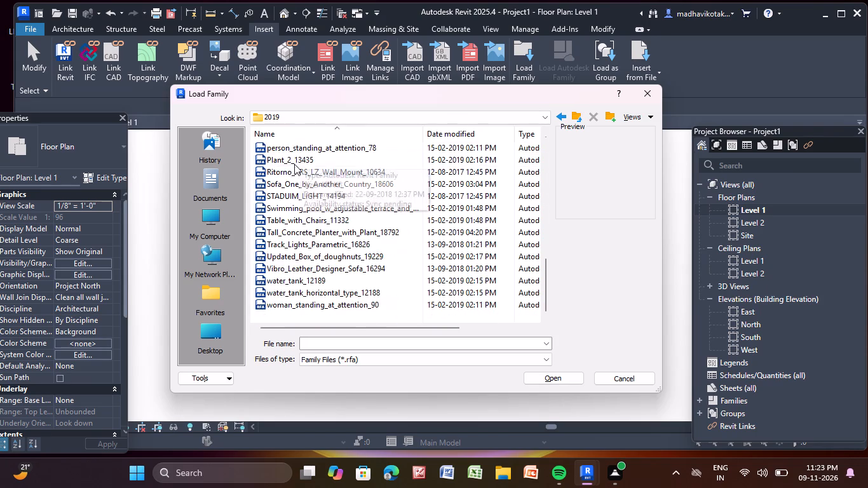
scroll(294, 164, down, 8)
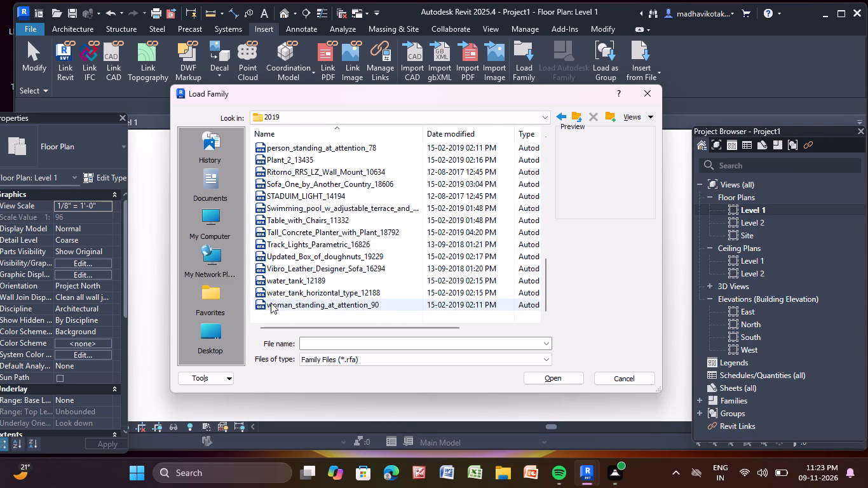
click(271, 302)
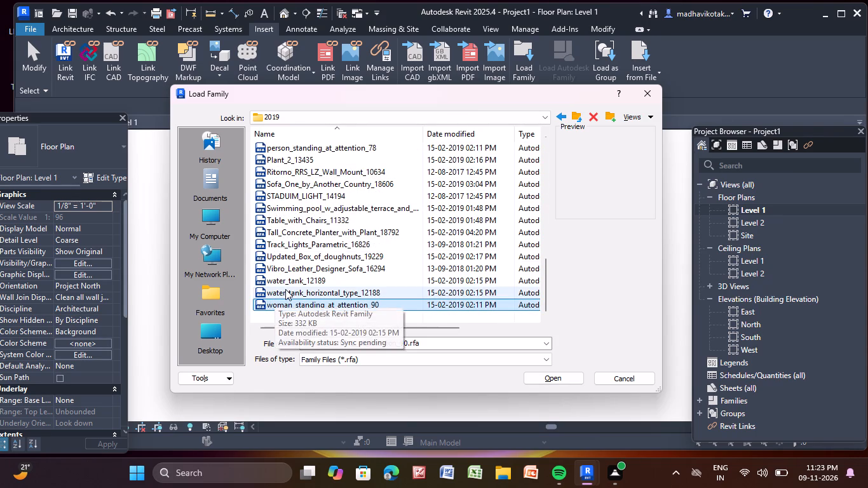
click(285, 290)
click(294, 280)
click(304, 266)
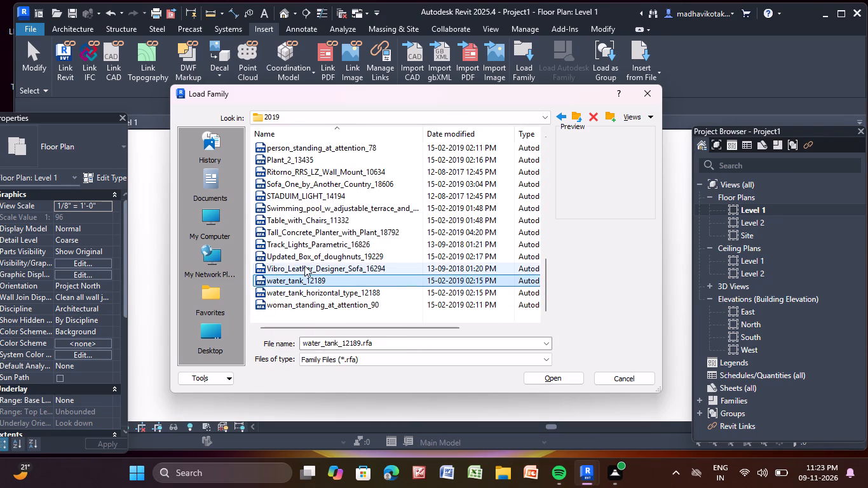
click(309, 259)
click(322, 244)
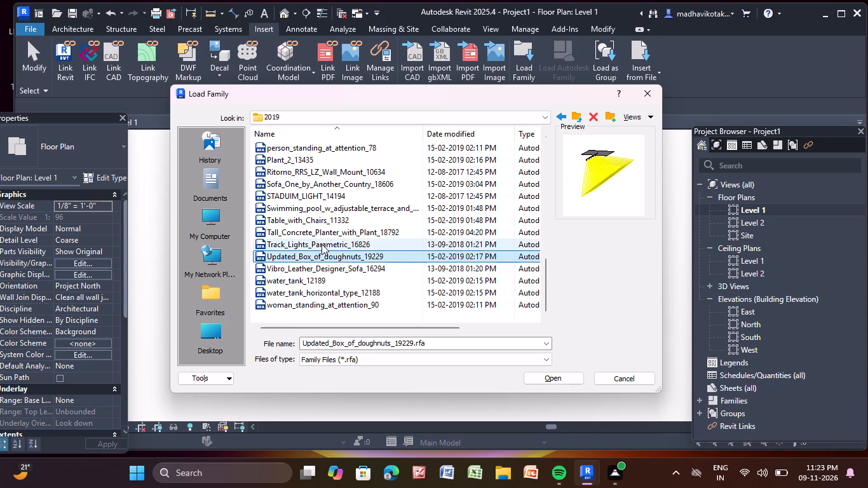
click(334, 231)
click(311, 217)
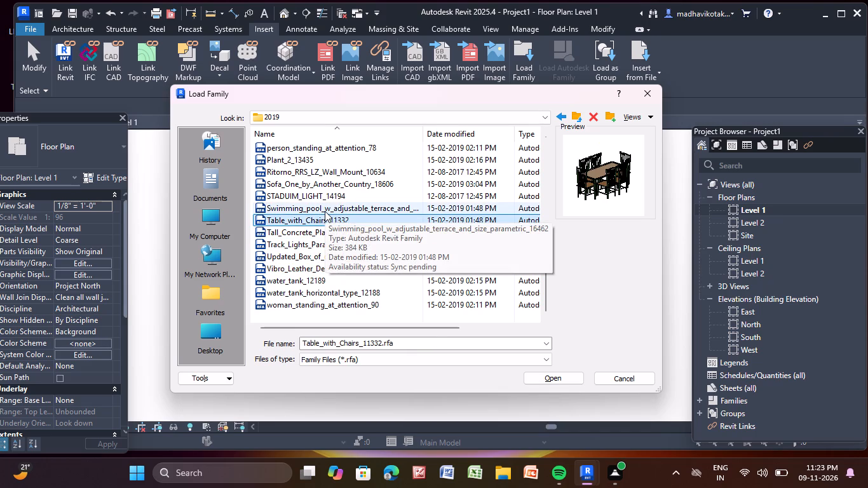
click(325, 211)
click(325, 200)
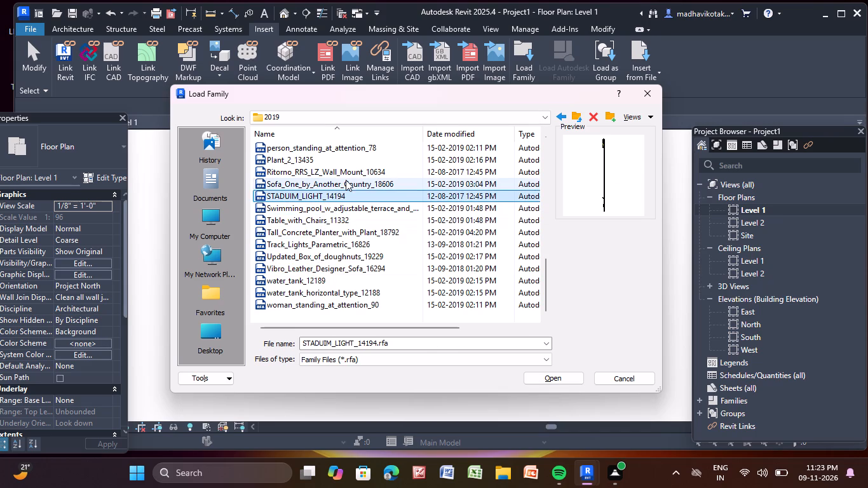
click(344, 180)
click(346, 175)
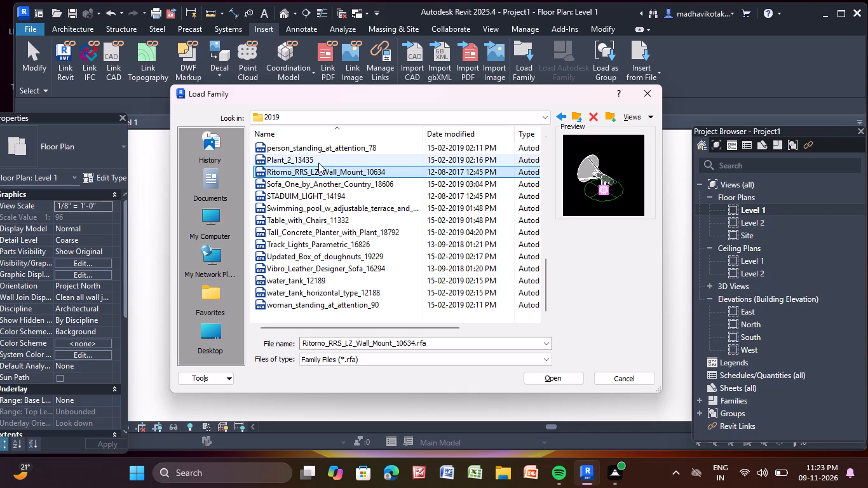
click(318, 163)
click(342, 151)
Preview the preceding families in the 2019 folder, from person_standing_75 back through the sofas and hanging lights to Ghanta_13626.
scroll(342, 151, up, 1)
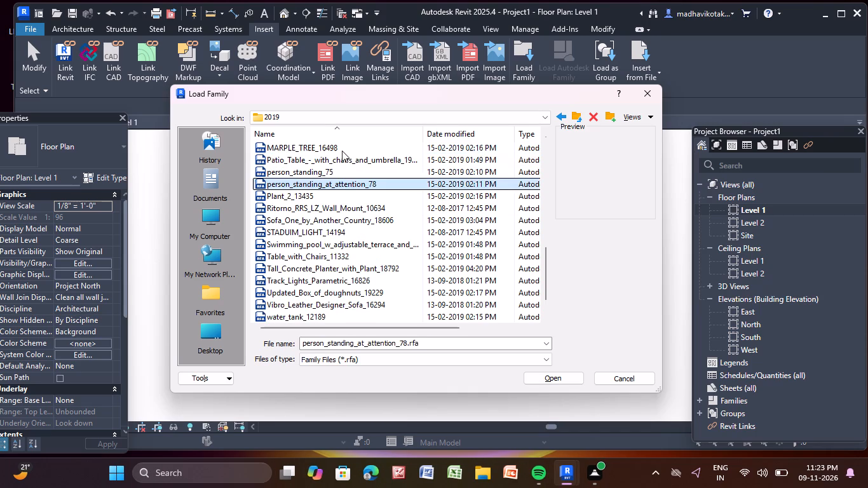
click(316, 173)
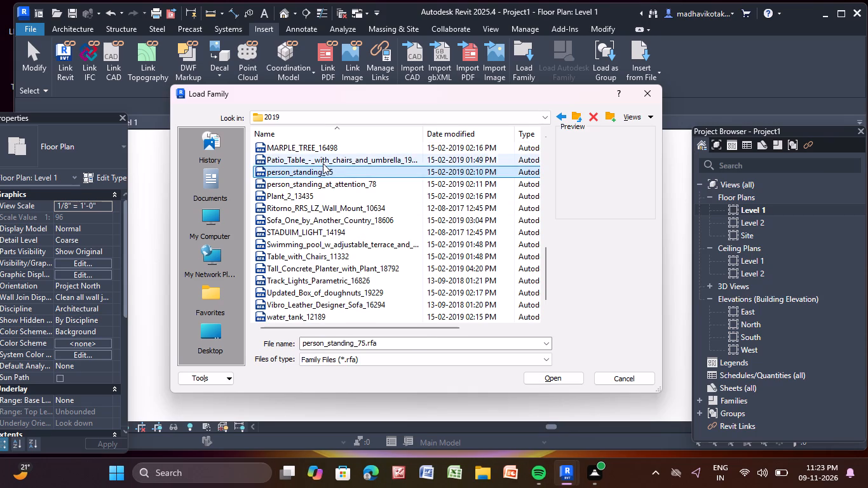
click(323, 163)
scroll(324, 159, up, 2)
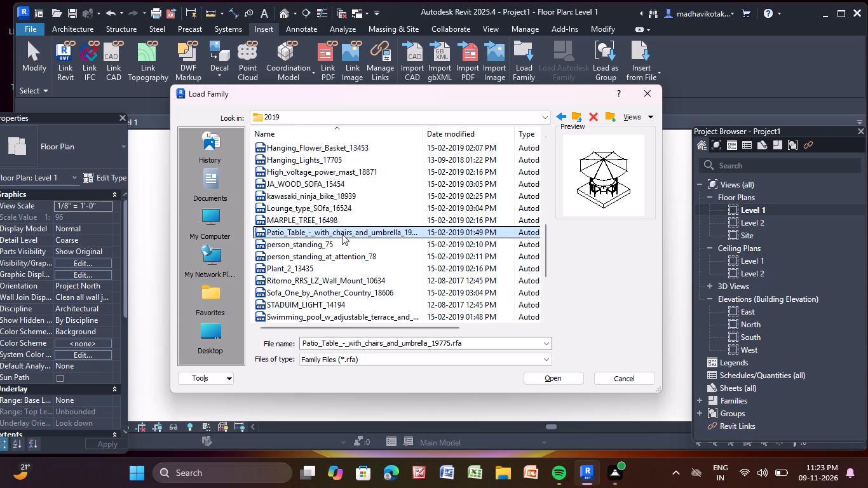
click(329, 222)
click(348, 208)
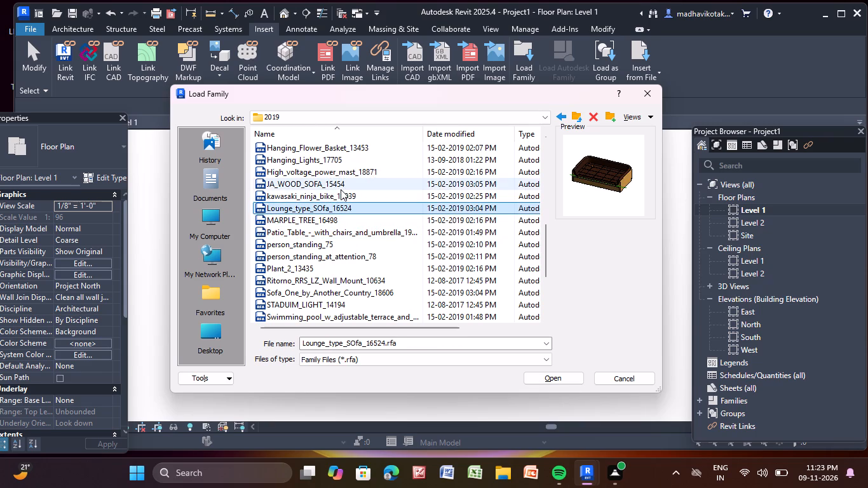
click(333, 193)
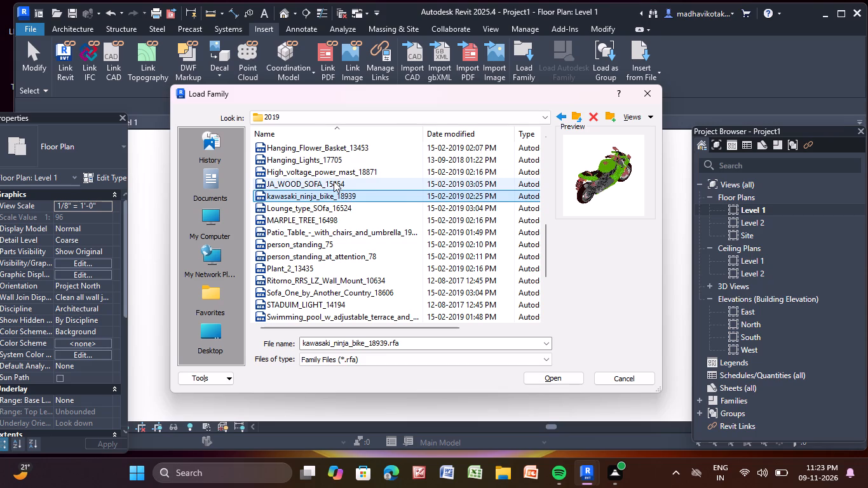
click(334, 181)
click(341, 175)
scroll(338, 174, up, 1)
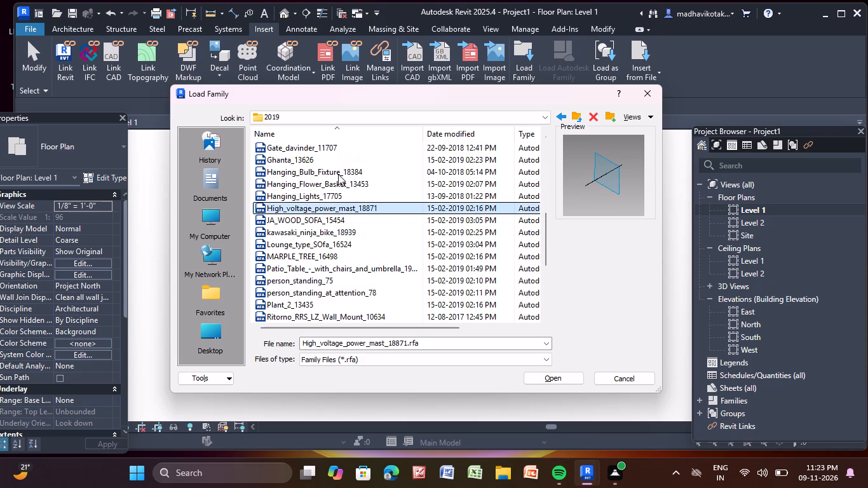
click(314, 194)
click(323, 188)
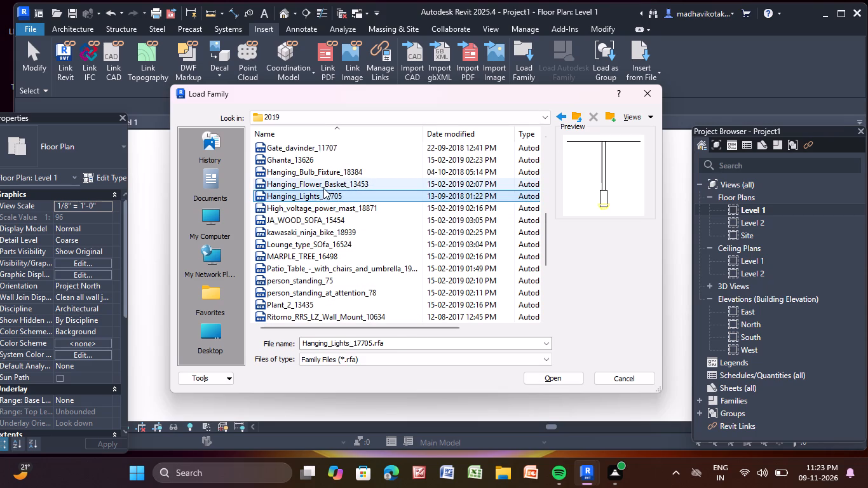
click(335, 170)
click(313, 161)
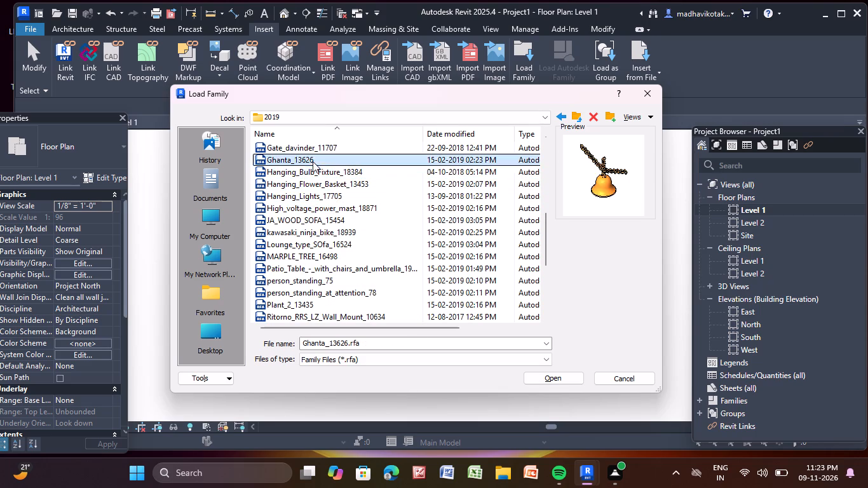
Preview the remaining families towards the start of the 2019 folder, including Gate_davinder_11707, Chivas_Regal_Whiskey_Bottle_19227, A_flat_Human_figure_18661 and Barbeque_With_Stone_Counters_11816.
scroll(335, 150, up, 1)
click(321, 186)
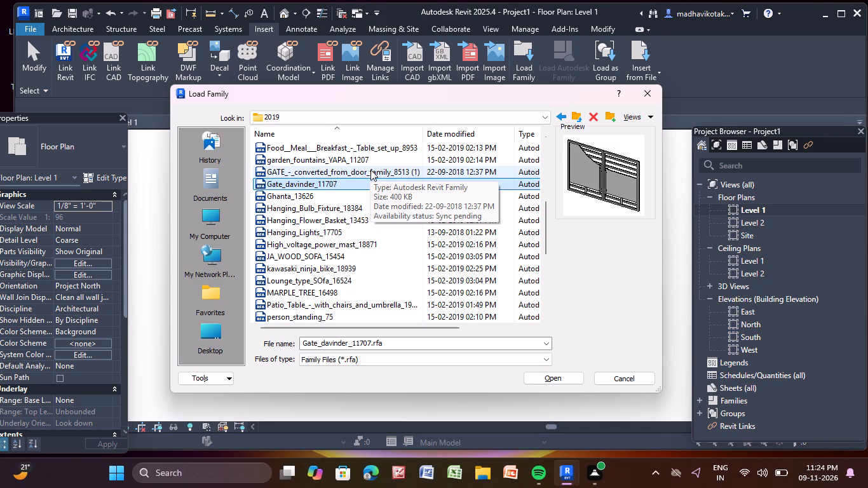
click(325, 159)
scroll(344, 145, up, 1)
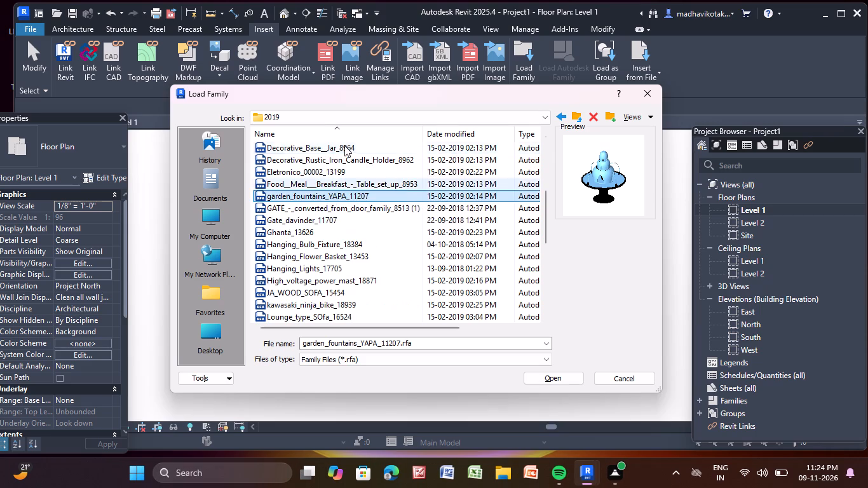
click(310, 183)
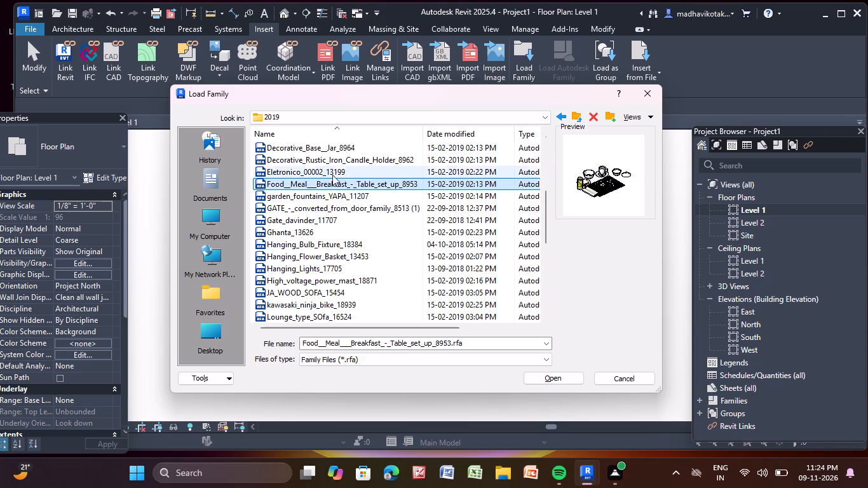
click(344, 168)
click(349, 163)
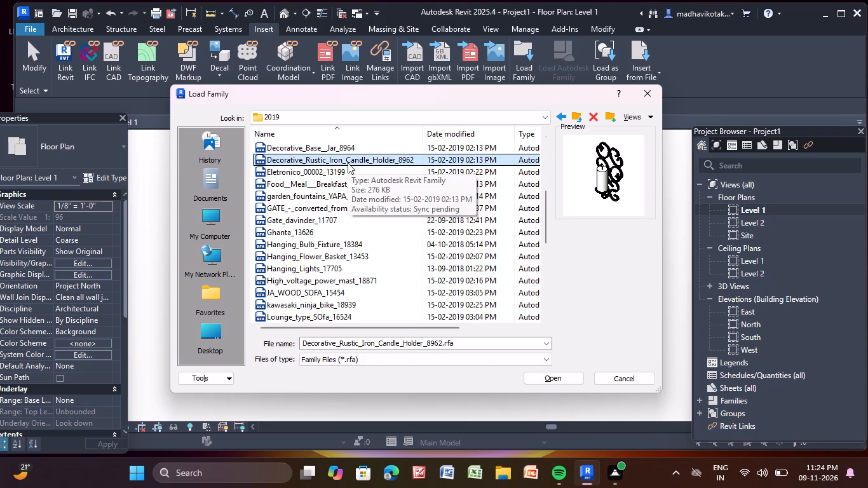
scroll(346, 163, up, 1)
click(330, 183)
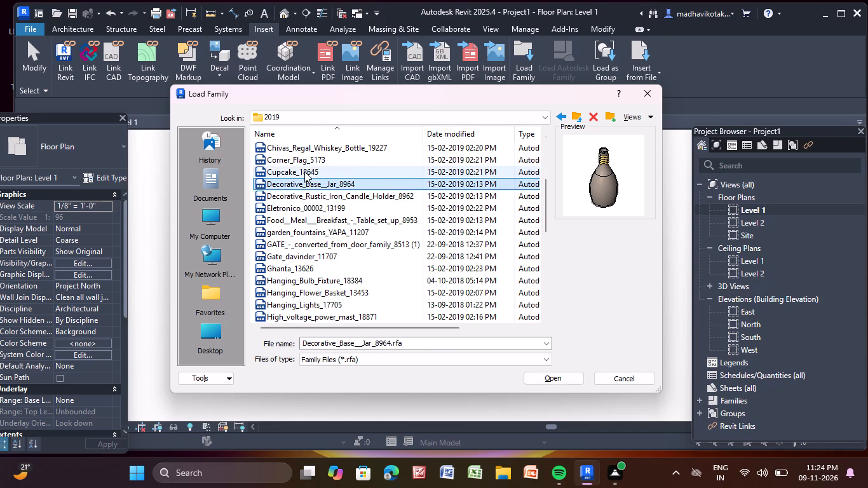
click(304, 171)
click(315, 163)
click(341, 152)
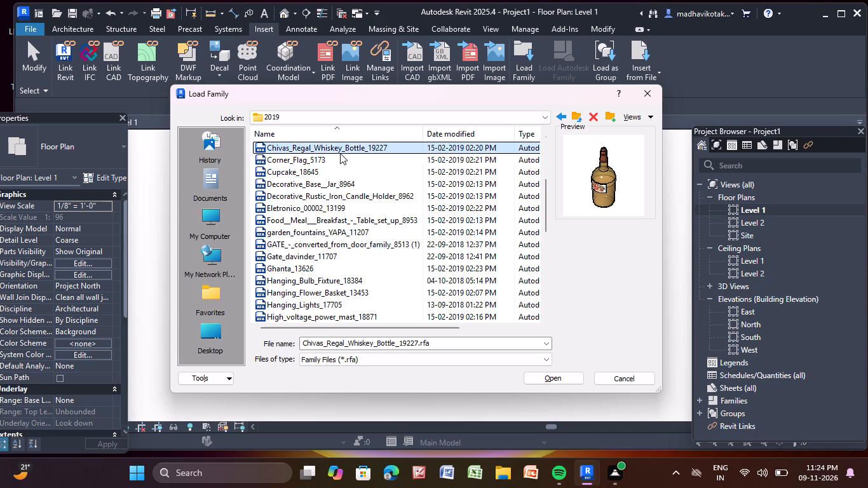
scroll(340, 153, up, 4)
click(308, 183)
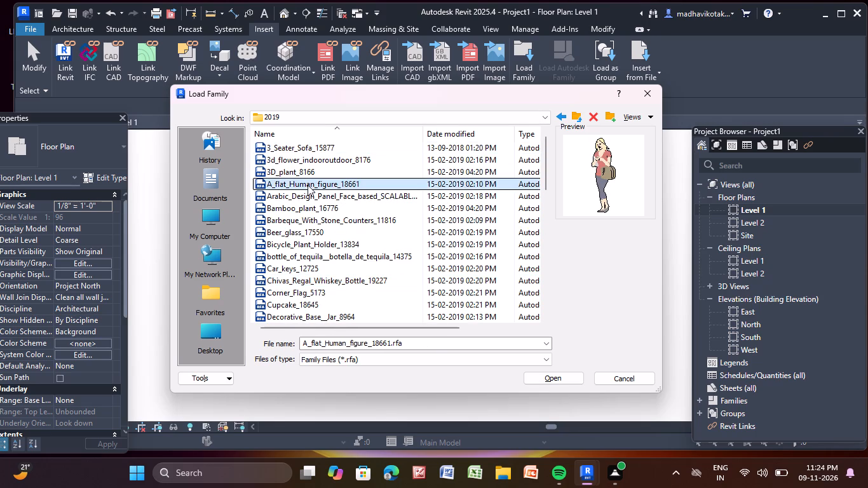
click(303, 191)
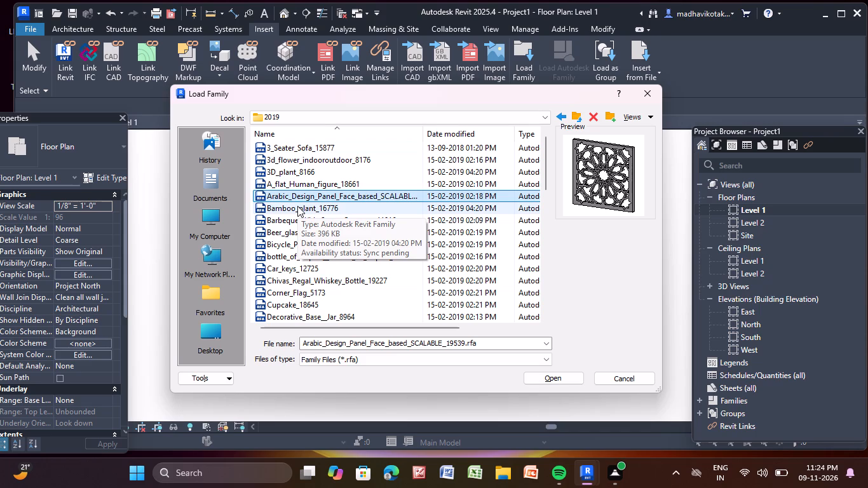
click(297, 206)
click(296, 219)
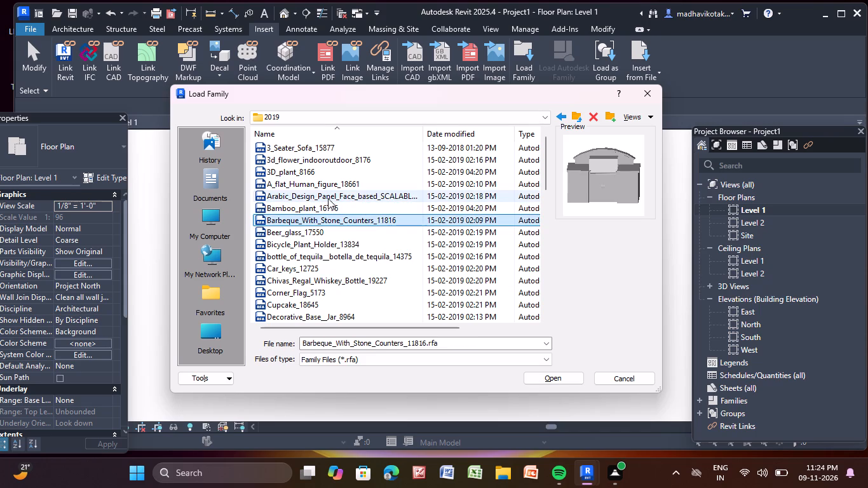
Preview 3d_flower_indooroutdoor_8176, and load the 3_Seater_Sofa_15877 family from the 2019 folder into the project.
scroll(347, 189, up, 2)
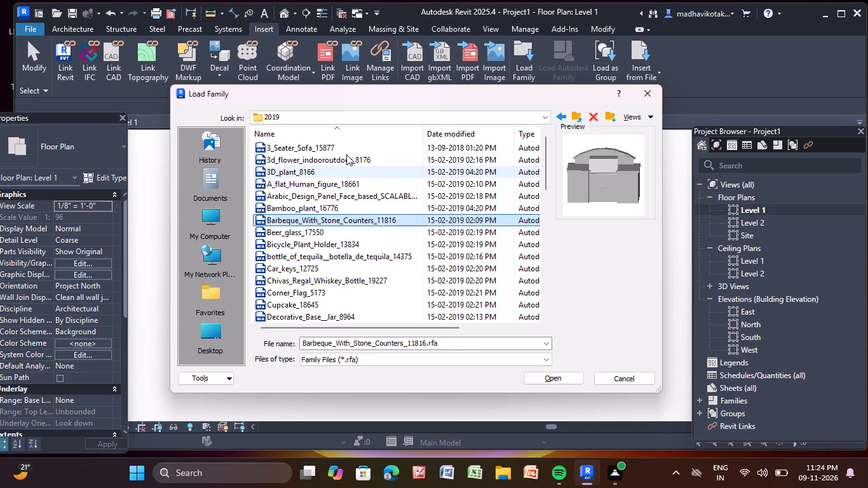
click(337, 163)
scroll(335, 161, up, 3)
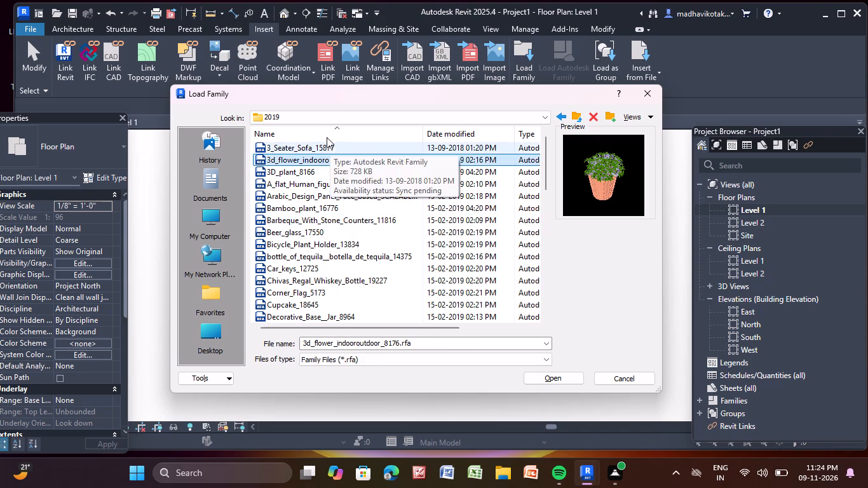
click(320, 144)
scroll(313, 151, up, 7)
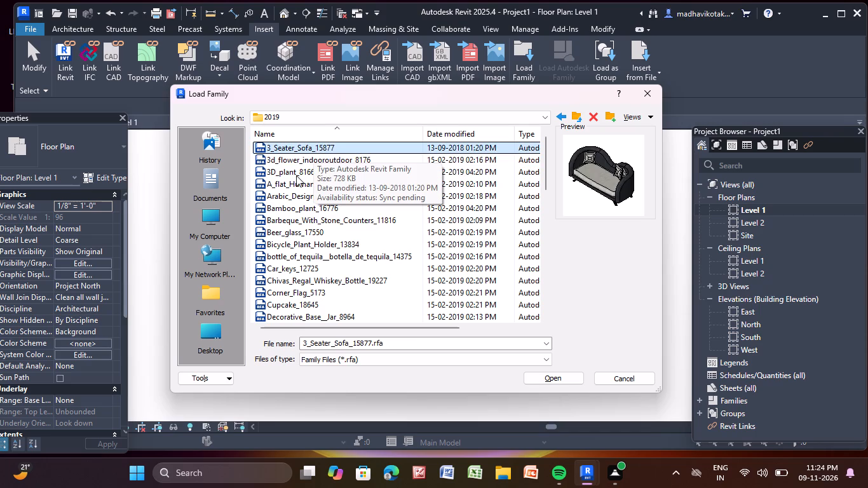
click(541, 376)
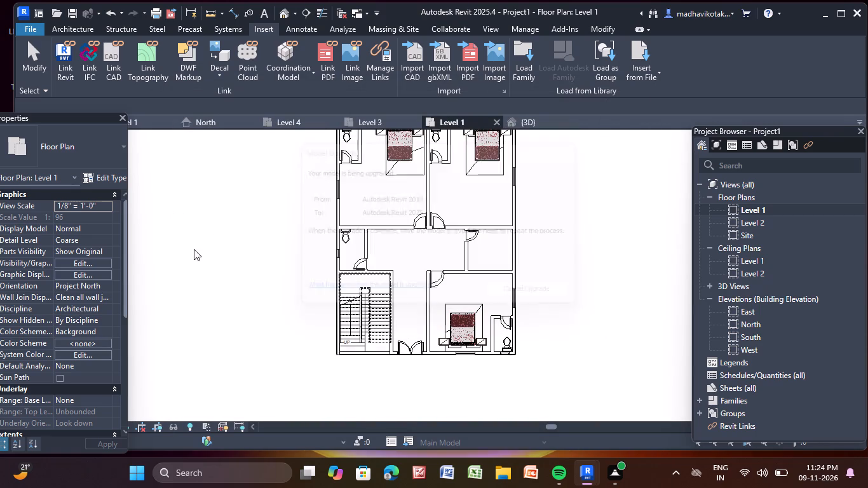
Place the 3_Seater_Sofa_15877 component in the central hall beside the toilet wall, its front about 4'-0" from the hall's upper wall.
click(76, 32)
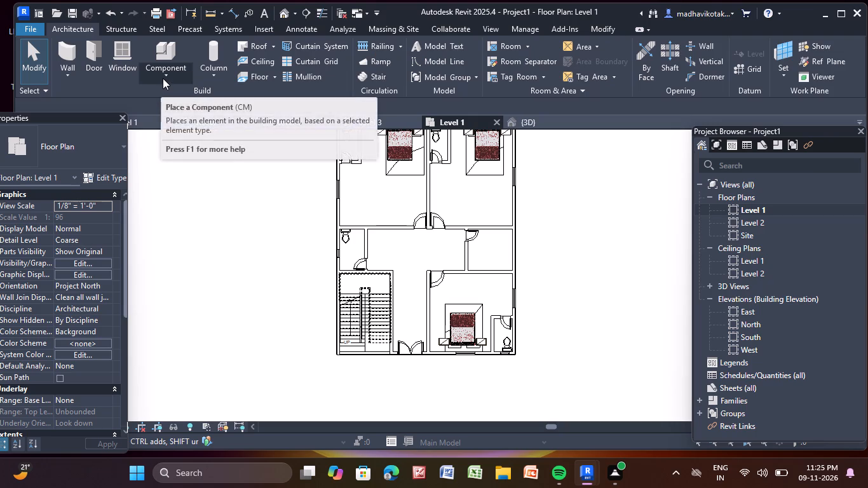
click(163, 78)
click(195, 102)
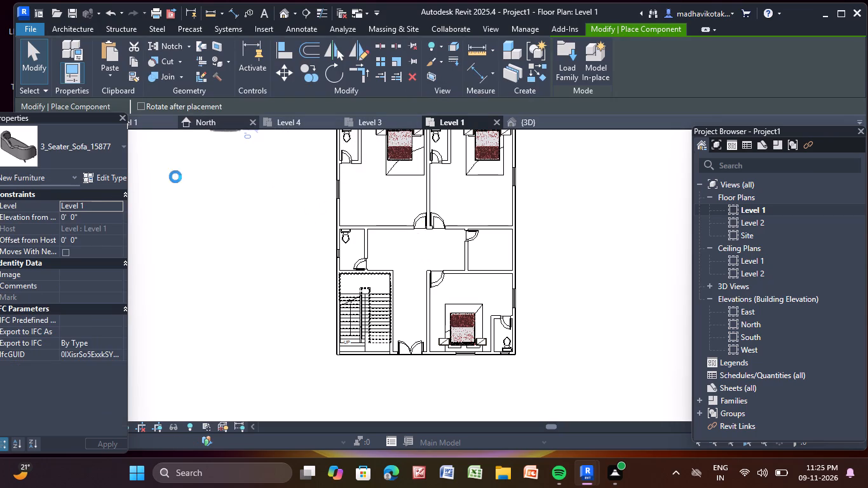
click(116, 157)
click(104, 213)
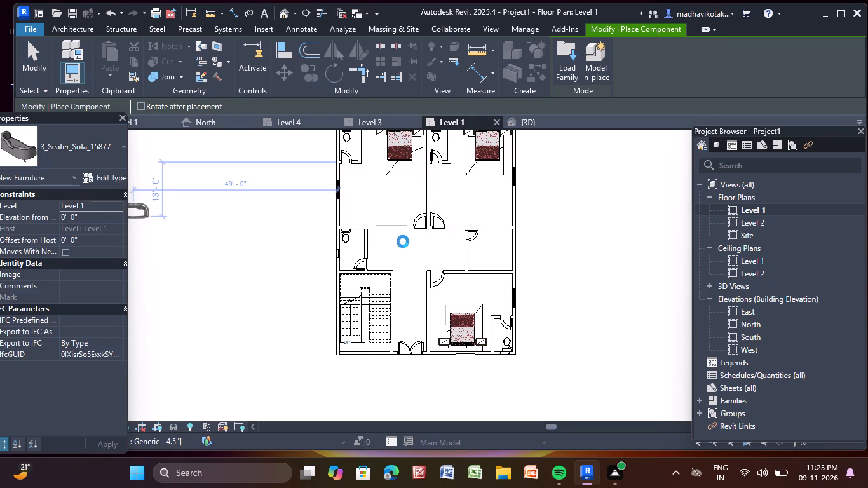
scroll(394, 243, up, 4)
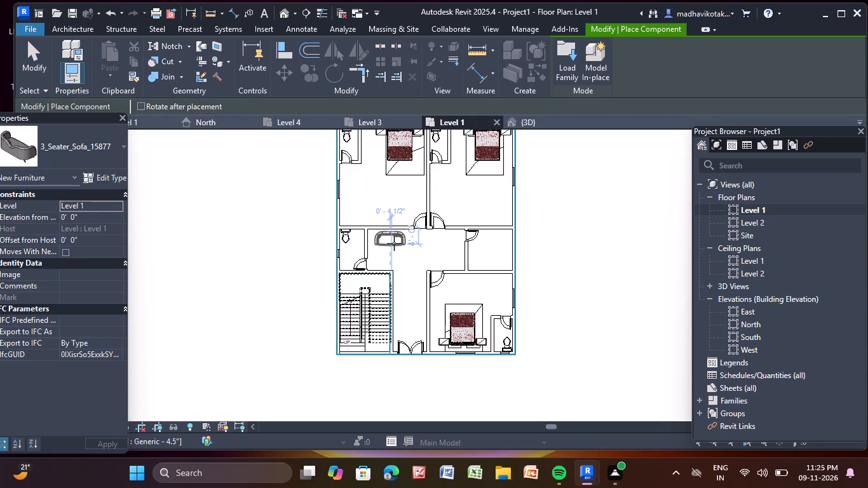
scroll(394, 243, up, 4)
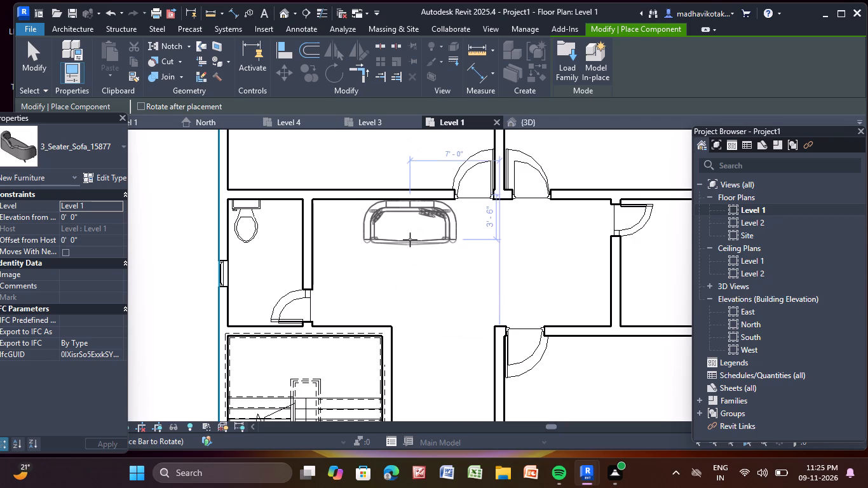
click(375, 246)
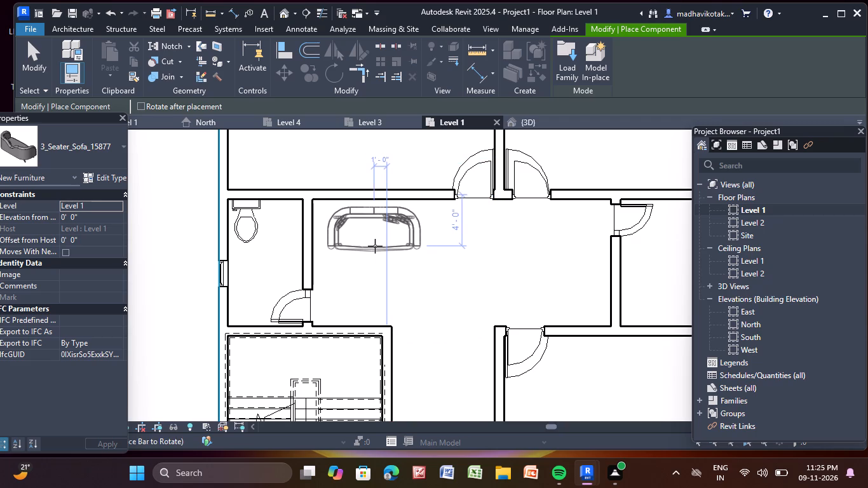
key(Escape)
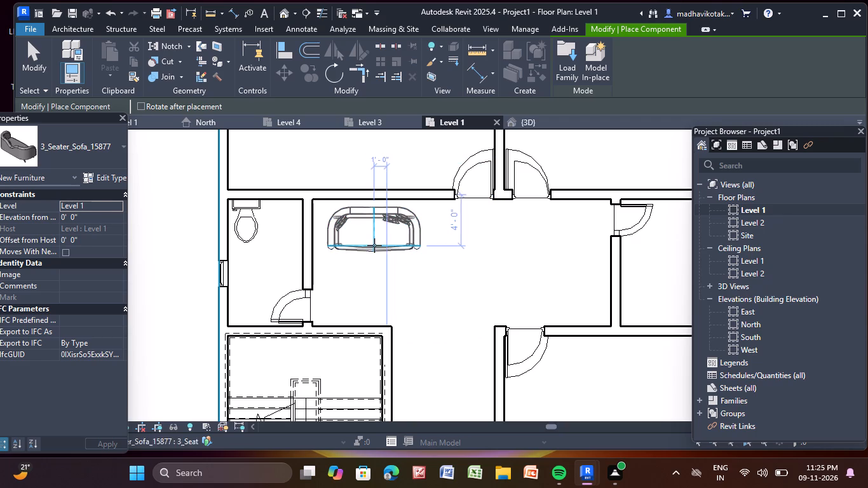
key(Escape)
key(Escape)
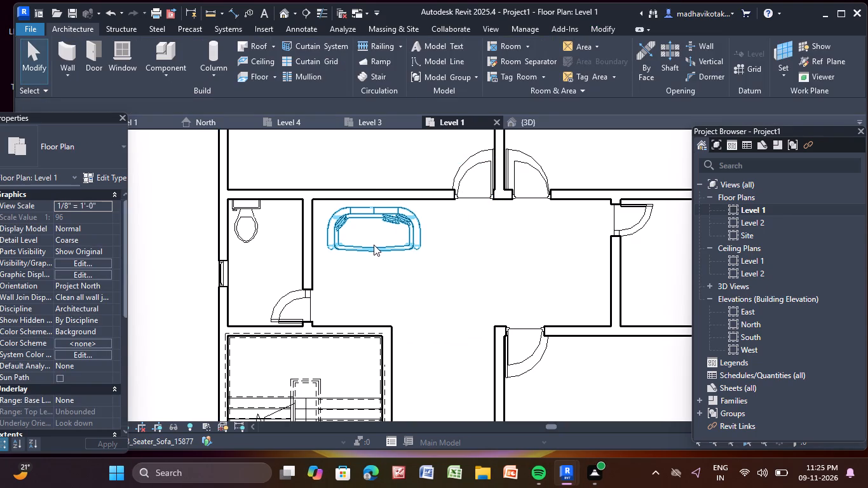
Open the default 3D view and bring the whole building into view to examine the model.
click(284, 13)
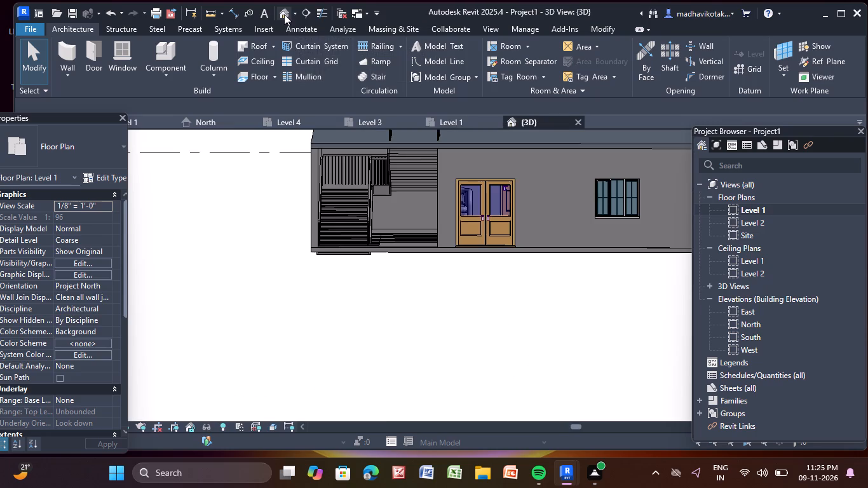
scroll(290, 78, down, 5)
middle_drag(346, 164, 295, 188)
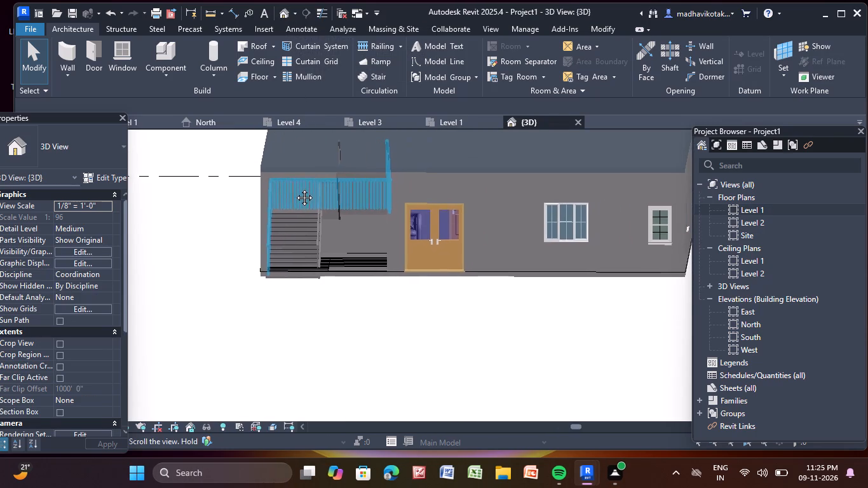
middle_drag(295, 188, 227, 209)
scroll(241, 167, down, 1)
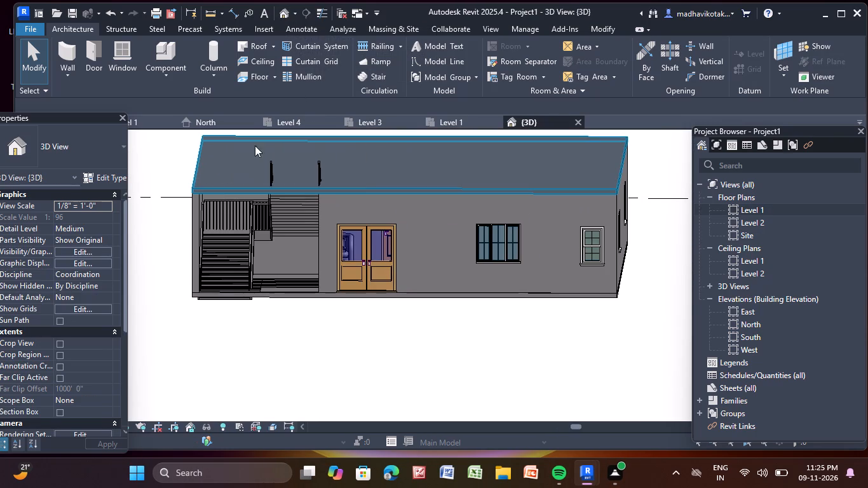
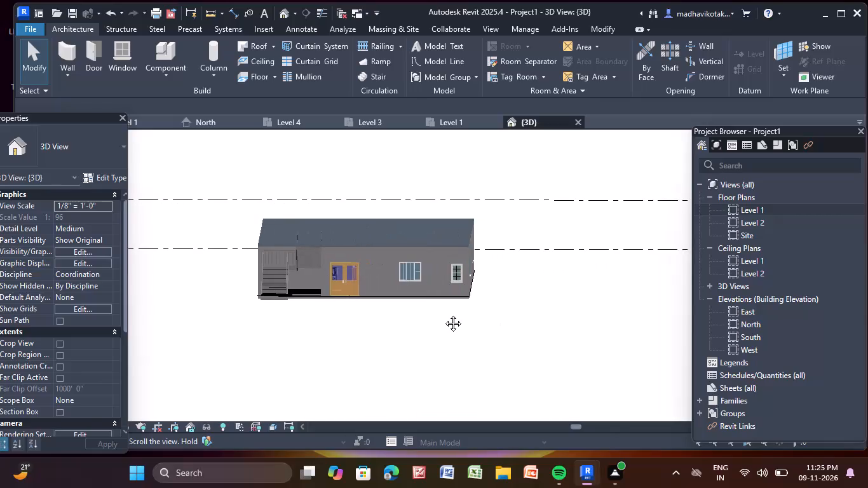
Examine the single-storey building in the 3D view and its layout in the Level 1 floor plan.
scroll(444, 314, up, 4)
scroll(485, 252, up, 3)
scroll(496, 258, down, 4)
middle_drag(506, 269, 539, 280)
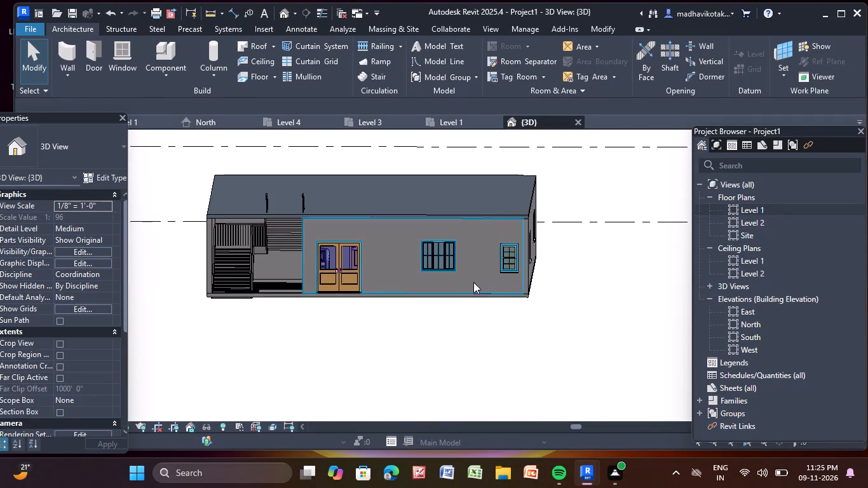
double_click(765, 210)
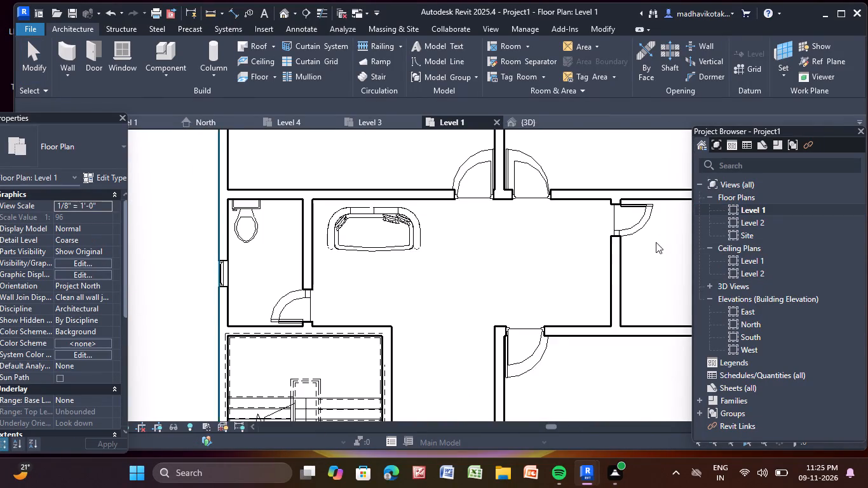
scroll(639, 247, down, 5)
scroll(417, 340, down, 10)
scroll(484, 369, up, 5)
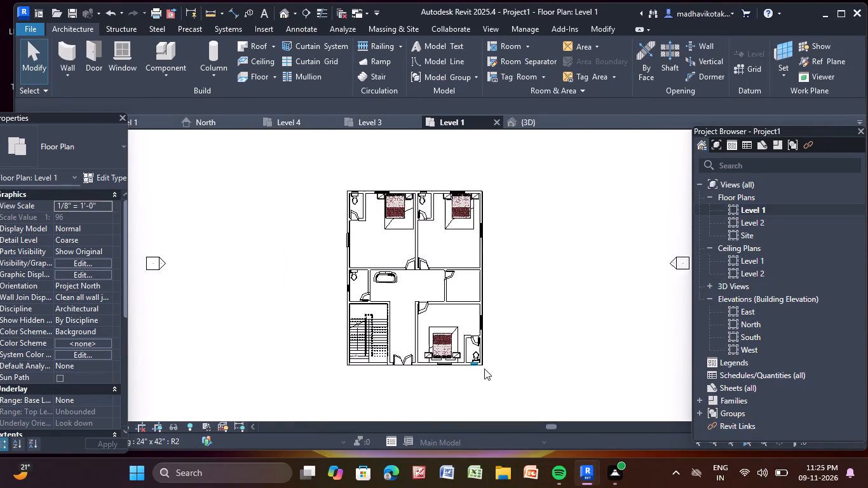
scroll(484, 369, up, 7)
scroll(471, 348, down, 9)
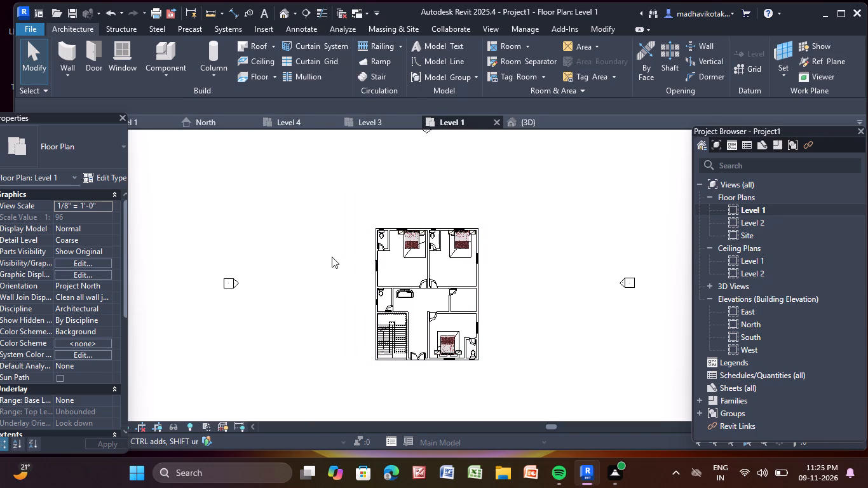
drag(311, 213, 658, 400)
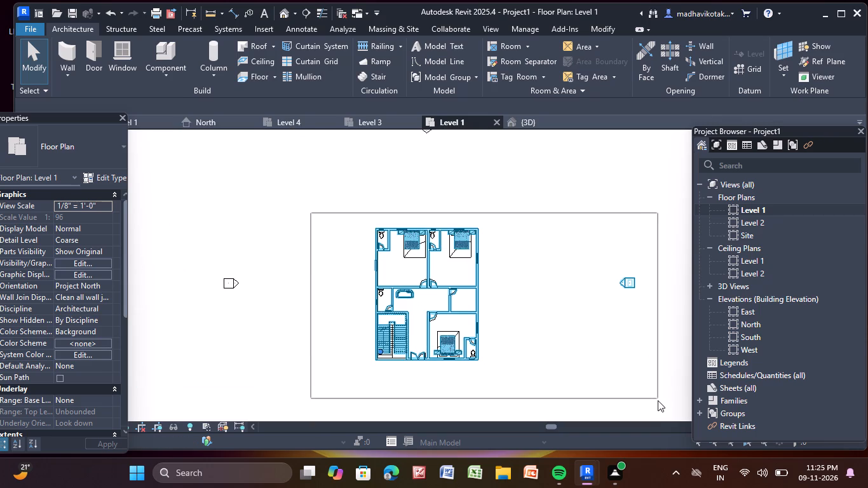
drag(658, 400, 362, 212)
click(313, 195)
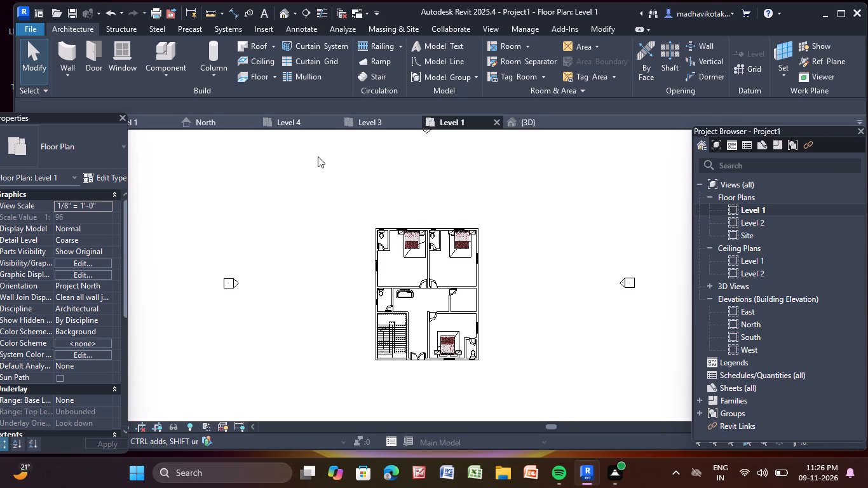
scroll(349, 255, up, 1)
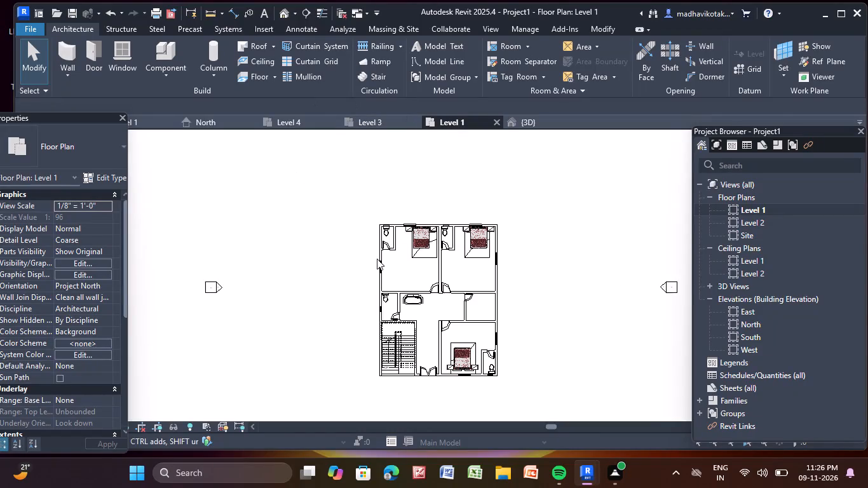
scroll(475, 207, up, 1)
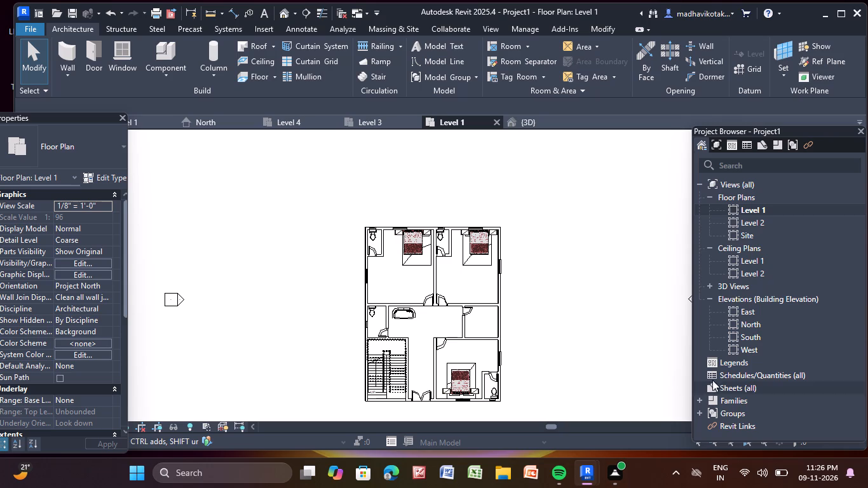
In the North elevation, add two levels above Level 2 by picking level lines, each offset 10' 0" above the one below.
double_click(759, 323)
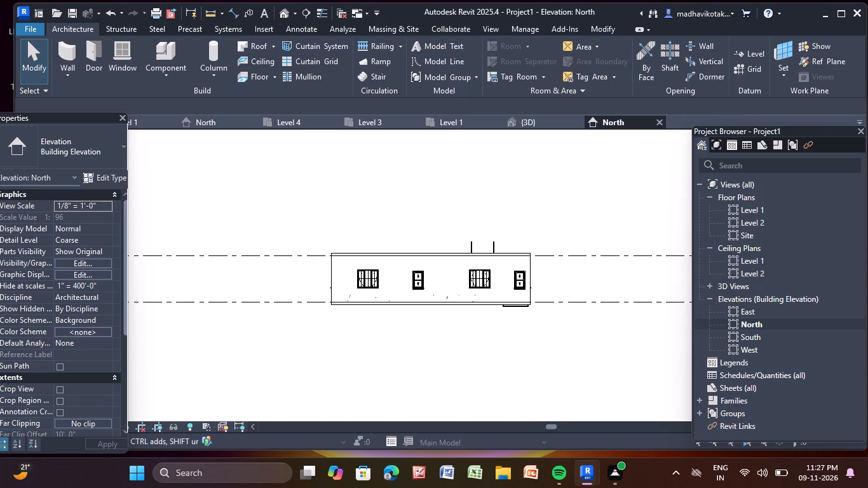
click(757, 50)
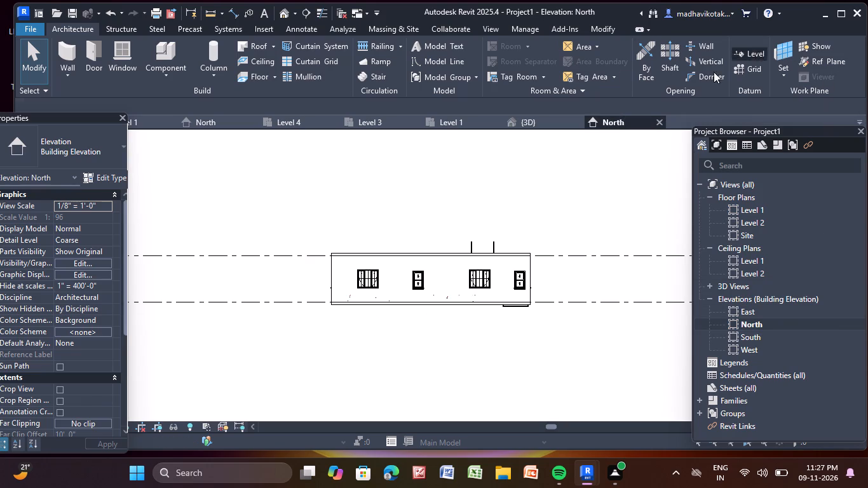
click(188, 104)
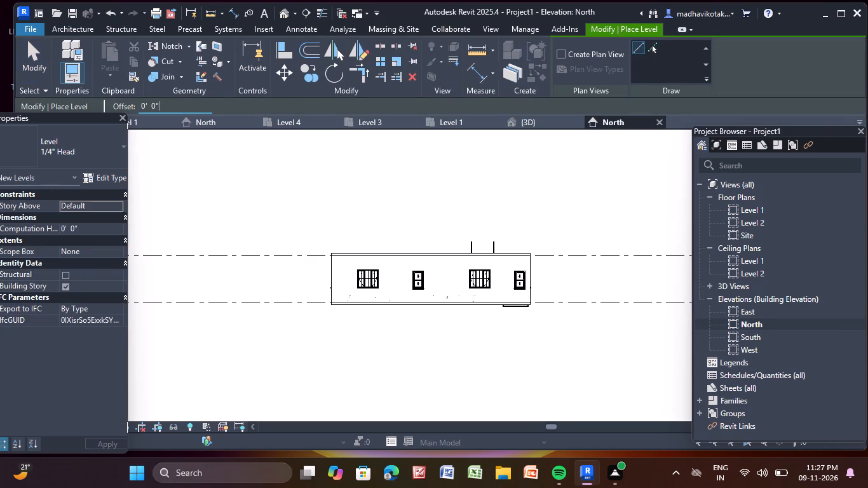
key(BackSpace)
key(BackSpace)
key(BackSpace)
key(BackSpace)
key(BackSpace)
key(BackSpace)
key(BackSpace)
key(BackSpace)
key(BackSpace)
key(BackSpace)
key(BackSpace)
key(BackSpace)
key(BackSpace)
key(BackSpace)
key(BackSpace)
key(BackSpace)
key(BackSpace)
key(BackSpace)
key(BackSpace)
key(BackSpace)
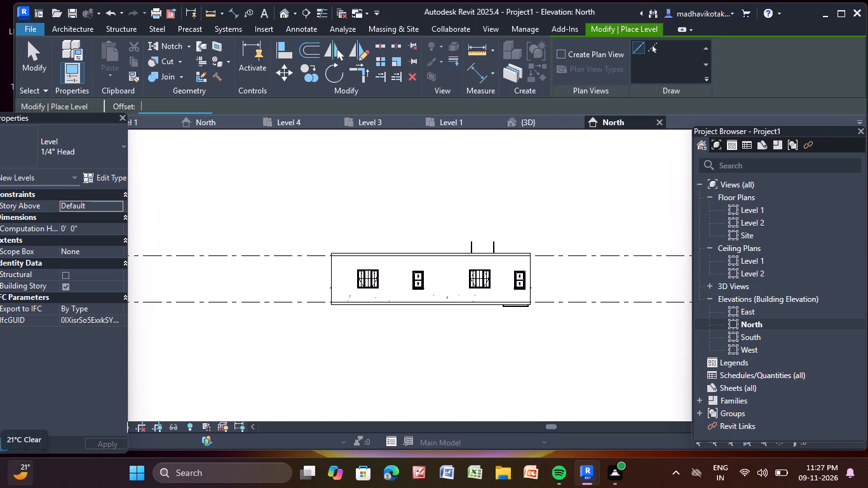
key(1)
text(0')
key(Return)
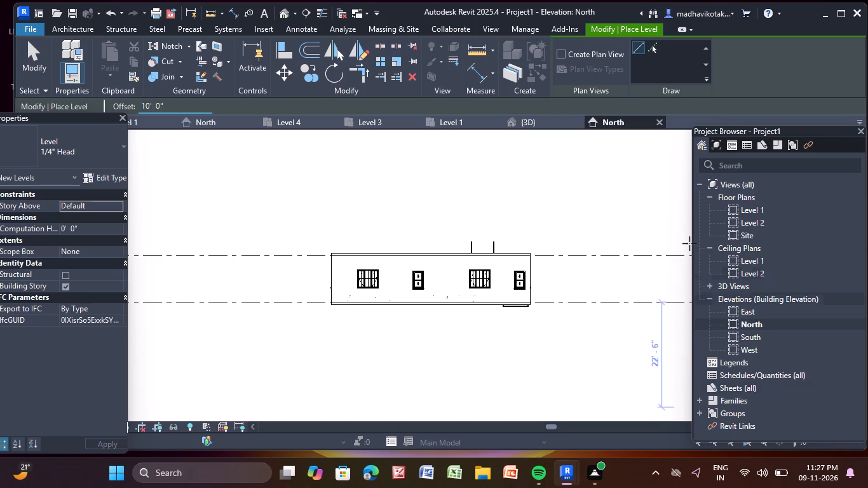
click(649, 44)
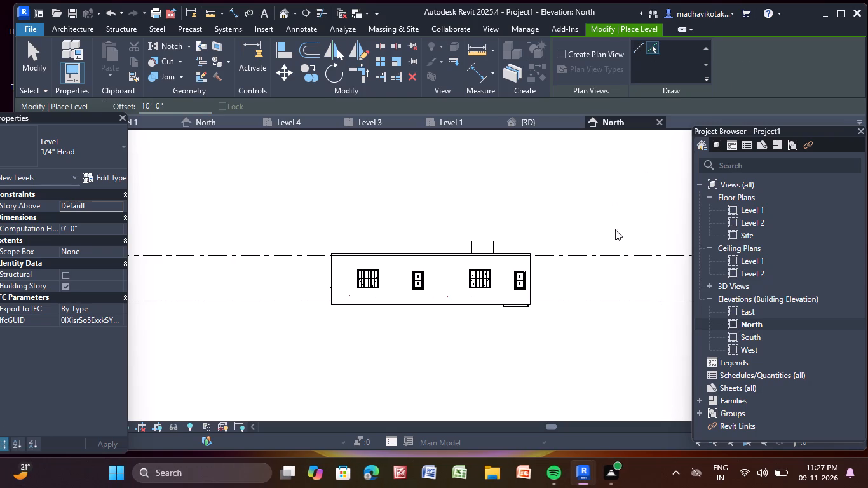
click(602, 251)
scroll(604, 247, down, 2)
middle_drag(597, 262, 560, 301)
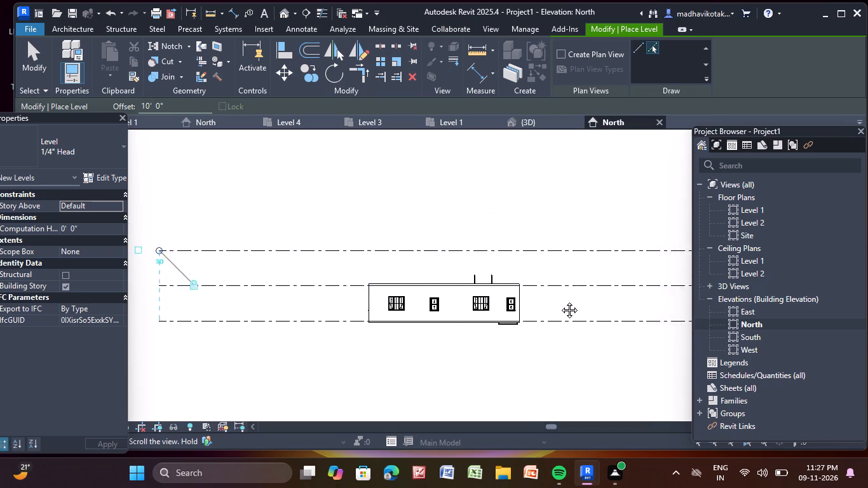
middle_drag(560, 301, 482, 328)
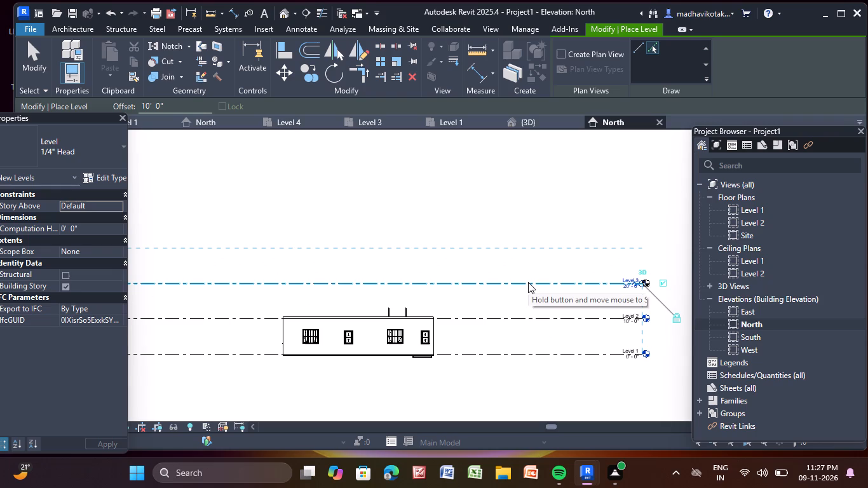
click(528, 282)
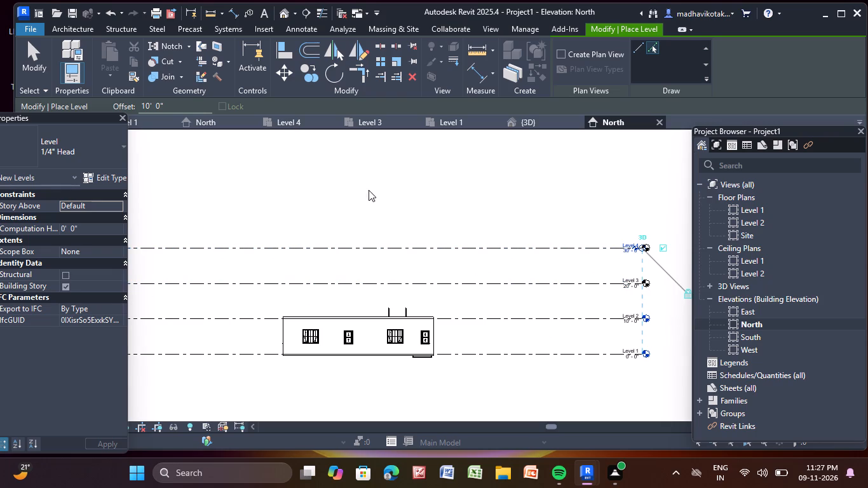
key(Escape)
key(Escape)
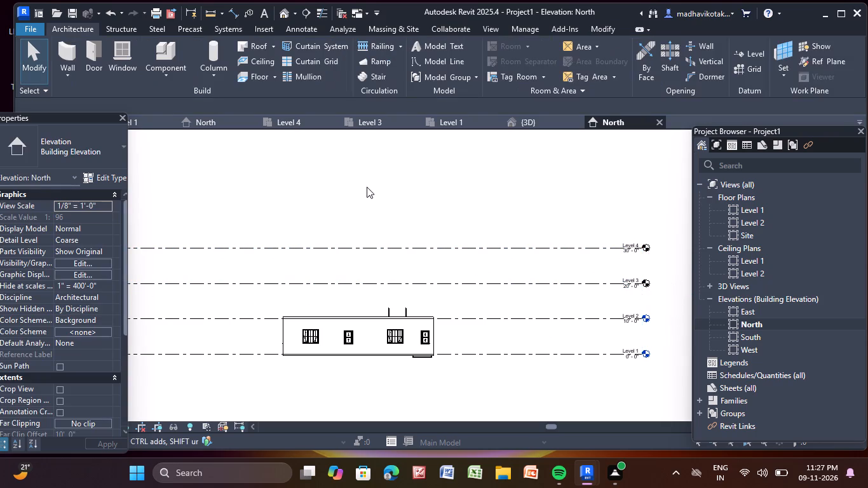
Select the whole ground storey in the North elevation, copy it, and paste it aligned to Level 2.
scroll(325, 343, up, 3)
middle_drag(323, 333, 319, 299)
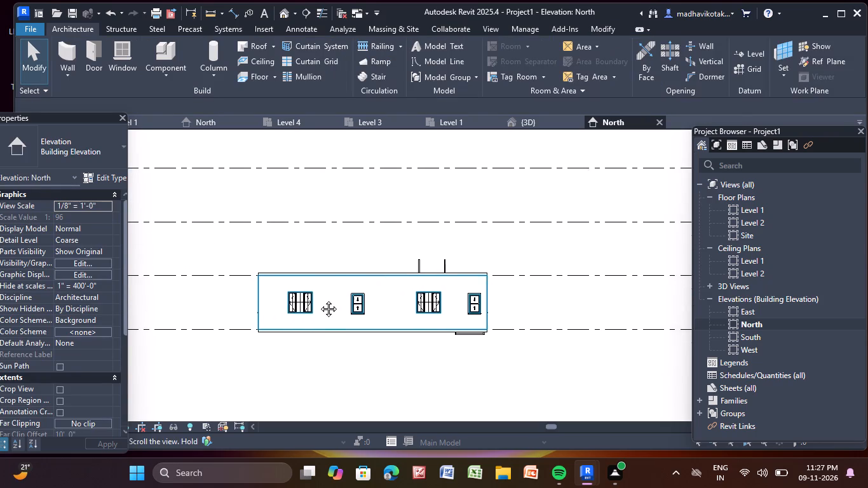
middle_drag(319, 299, 323, 292)
drag(241, 239, 546, 302)
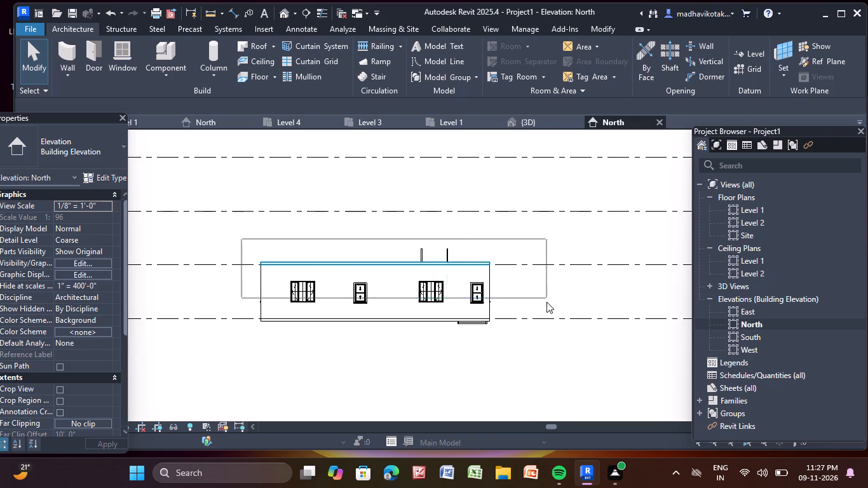
drag(546, 302, 538, 358)
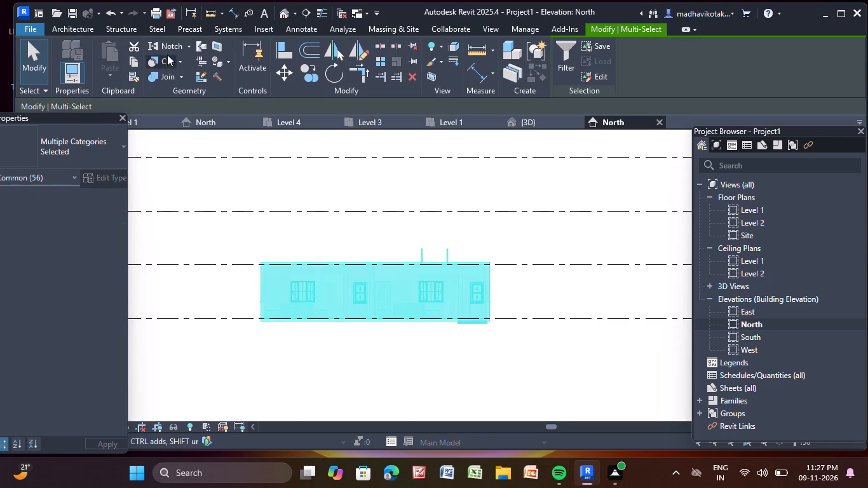
click(128, 58)
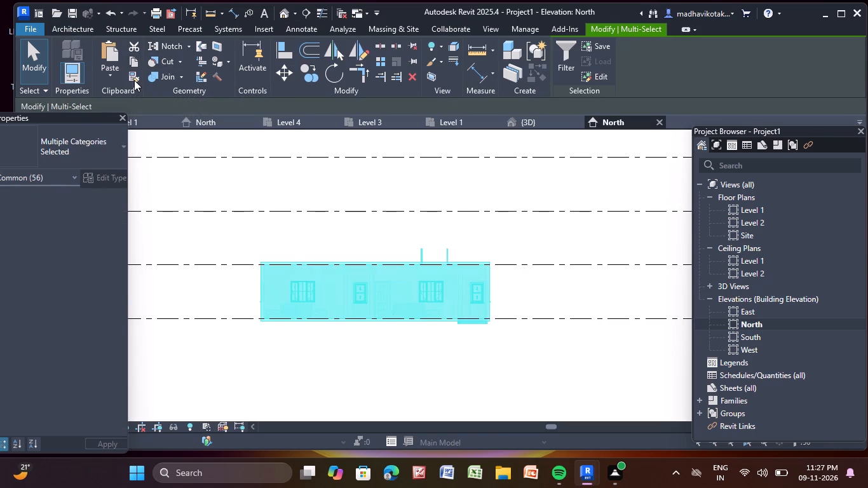
click(111, 74)
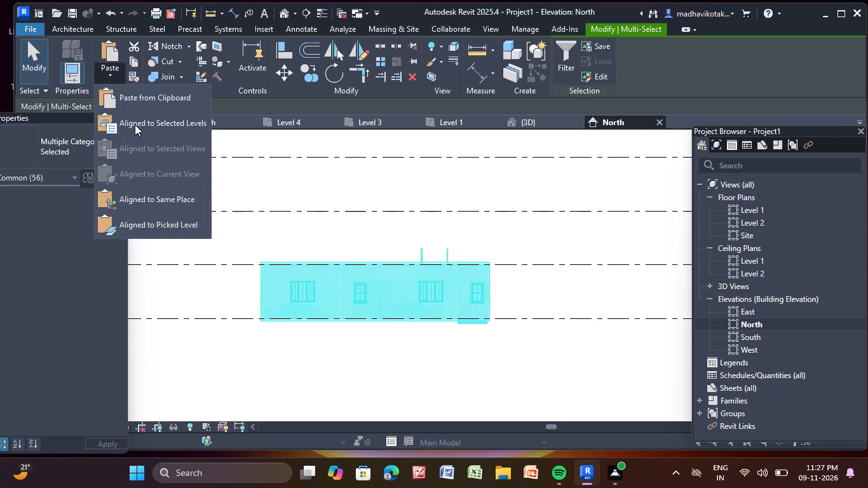
click(135, 125)
click(370, 161)
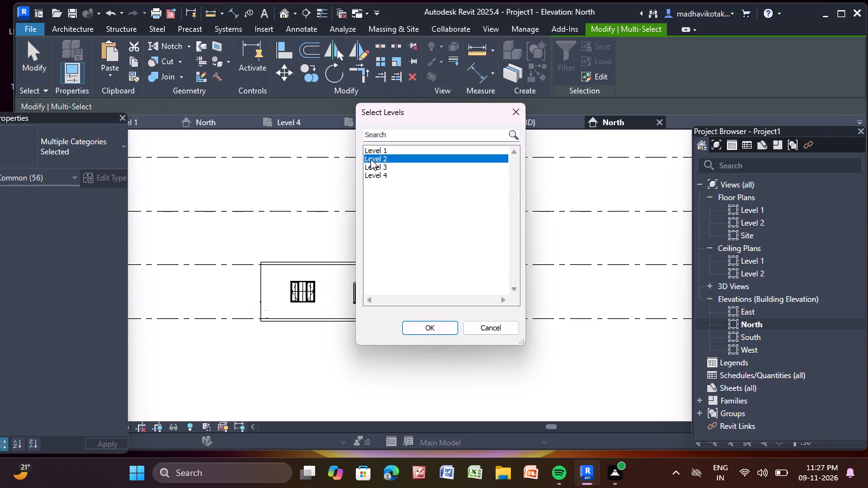
click(430, 328)
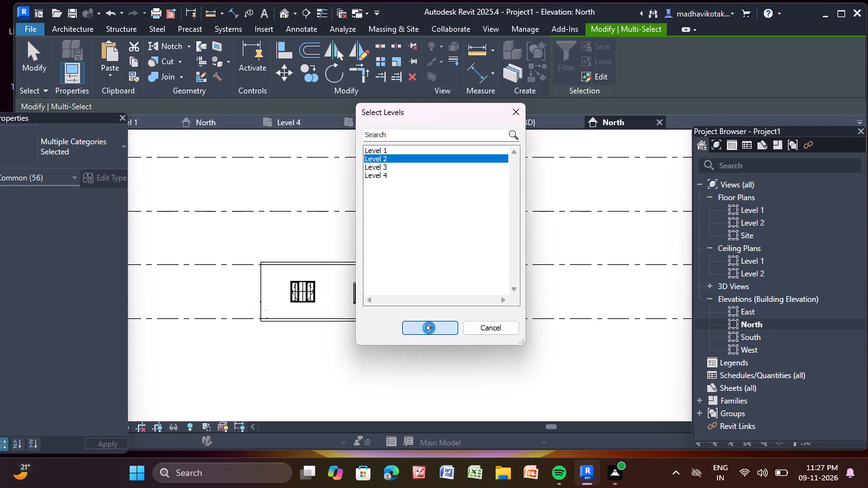
click(400, 341)
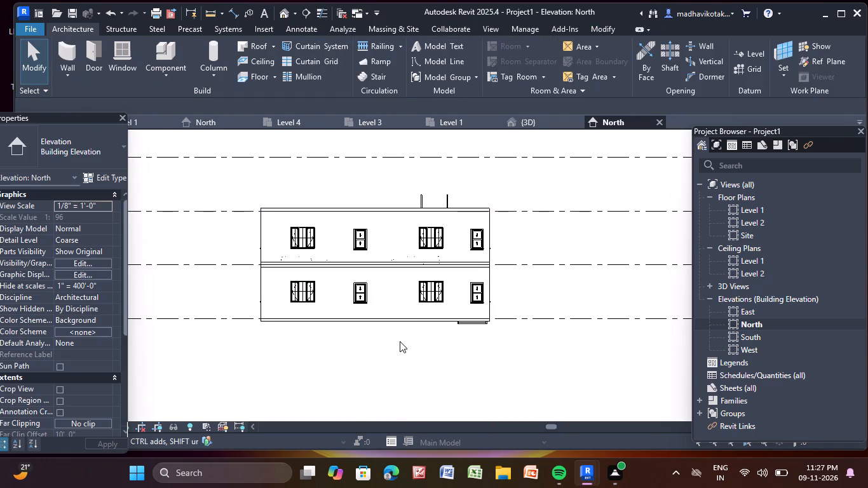
Examine the stacked storeys in the North elevation and the default 3D view.
scroll(400, 341, down, 4)
middle_drag(395, 353, 395, 365)
scroll(515, 243, up, 1)
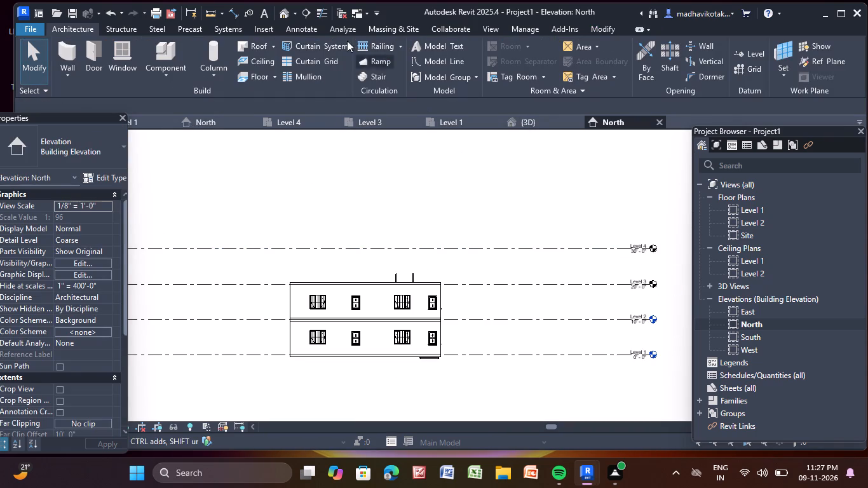
click(280, 9)
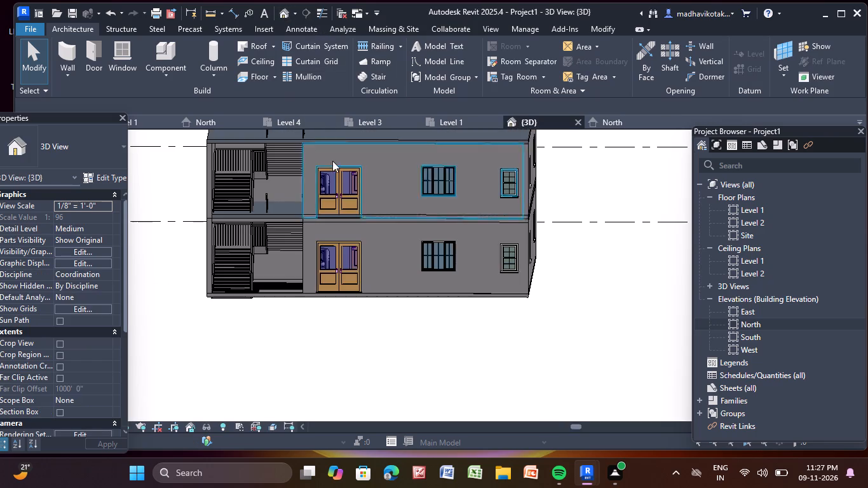
scroll(354, 195, down, 4)
middle_drag(377, 226, 392, 271)
scroll(392, 271, up, 4)
middle_drag(393, 290, 398, 318)
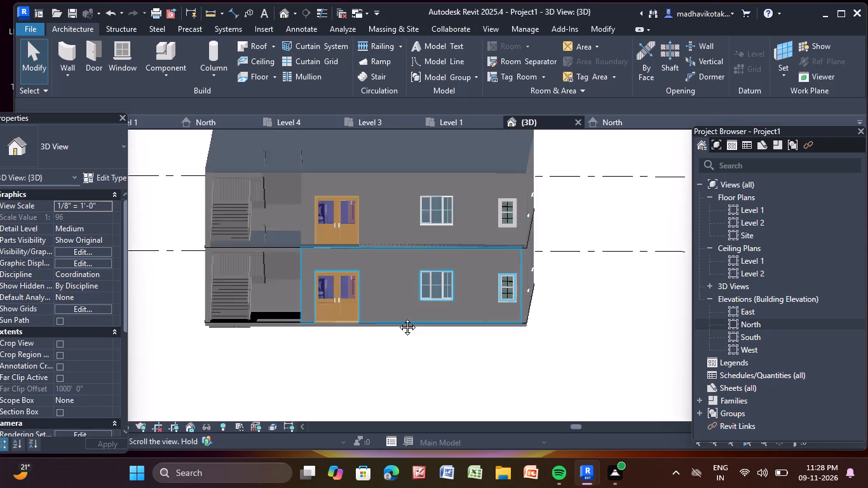
middle_drag(398, 318, 405, 353)
scroll(402, 336, up, 4)
scroll(402, 334, down, 5)
middle_drag(402, 334, 425, 304)
scroll(422, 306, up, 1)
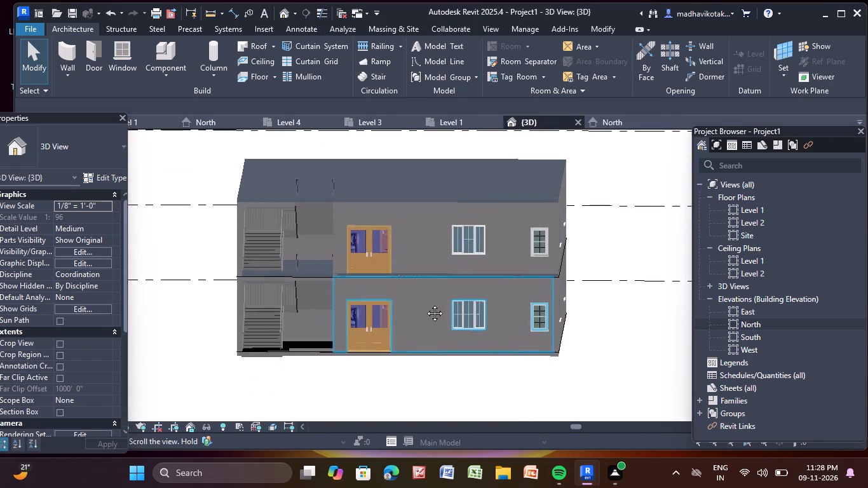
middle_drag(425, 304, 436, 301)
scroll(425, 304, up, 5)
scroll(438, 307, down, 5)
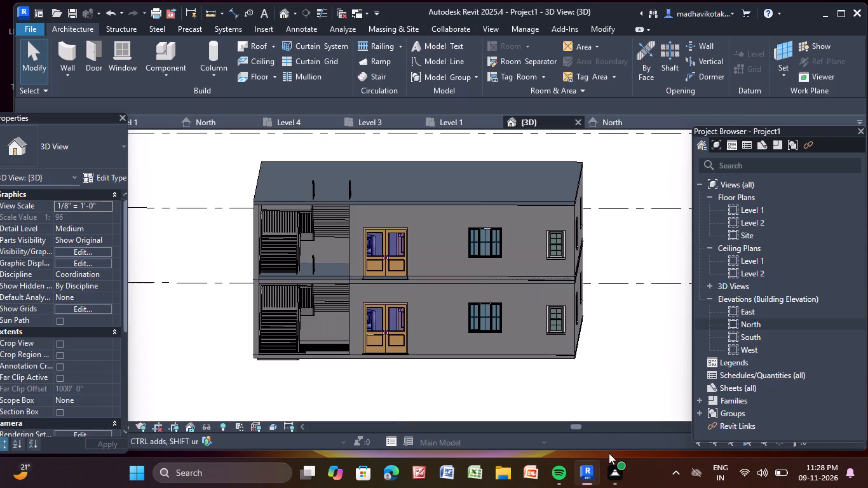
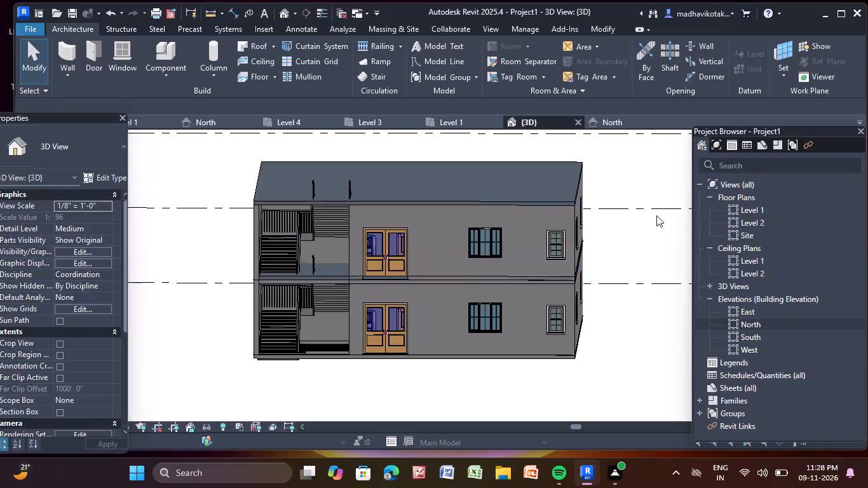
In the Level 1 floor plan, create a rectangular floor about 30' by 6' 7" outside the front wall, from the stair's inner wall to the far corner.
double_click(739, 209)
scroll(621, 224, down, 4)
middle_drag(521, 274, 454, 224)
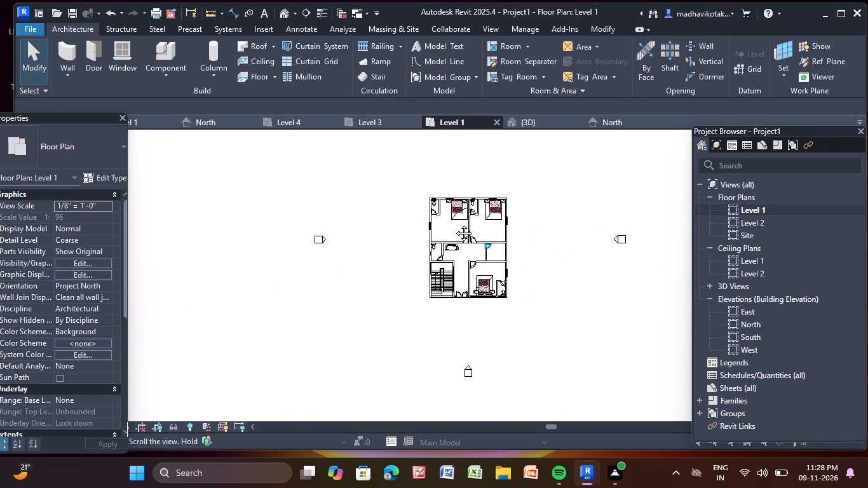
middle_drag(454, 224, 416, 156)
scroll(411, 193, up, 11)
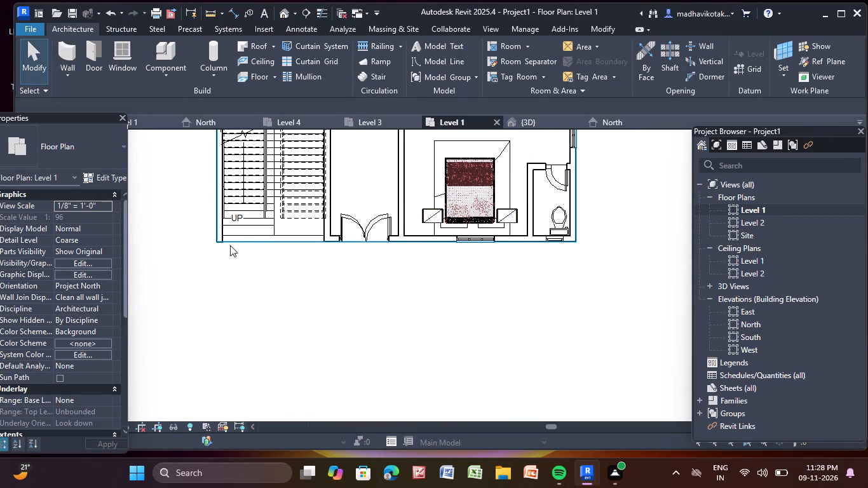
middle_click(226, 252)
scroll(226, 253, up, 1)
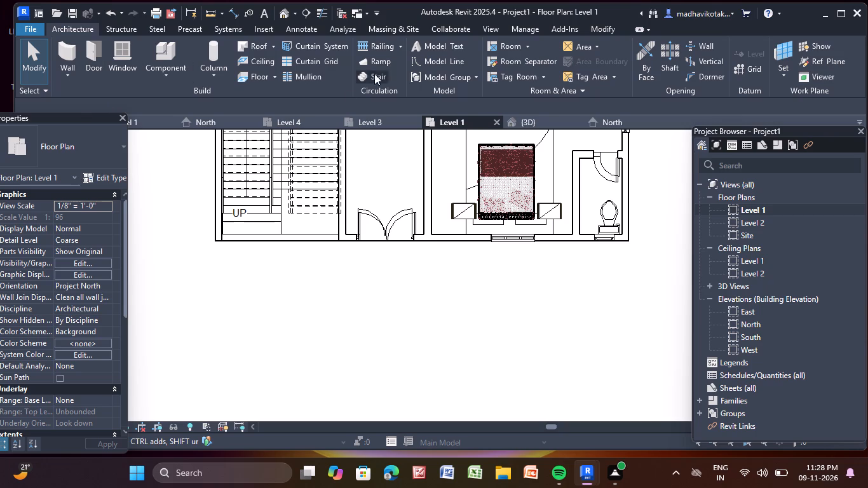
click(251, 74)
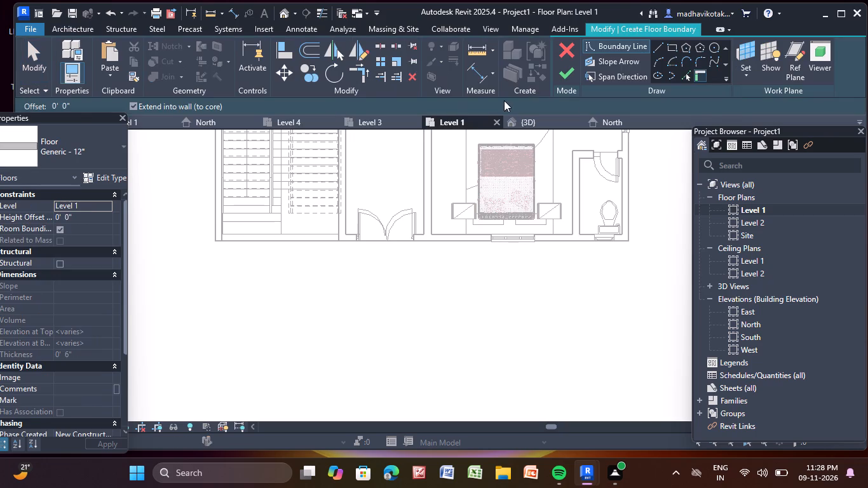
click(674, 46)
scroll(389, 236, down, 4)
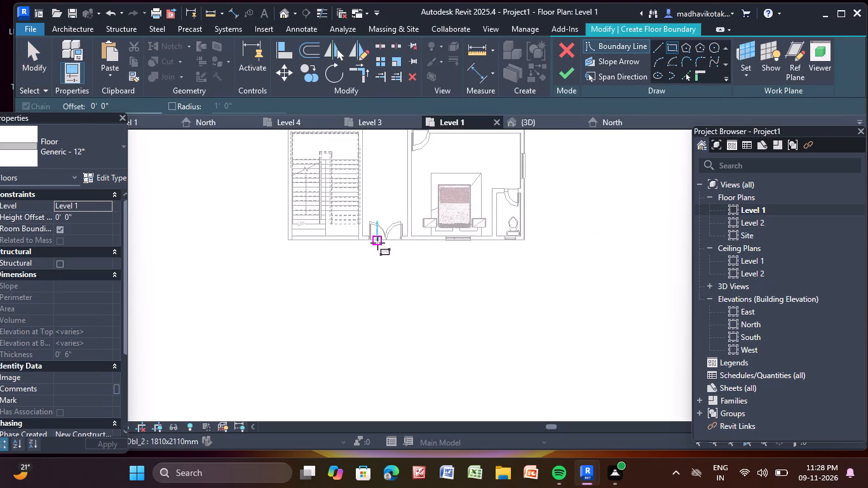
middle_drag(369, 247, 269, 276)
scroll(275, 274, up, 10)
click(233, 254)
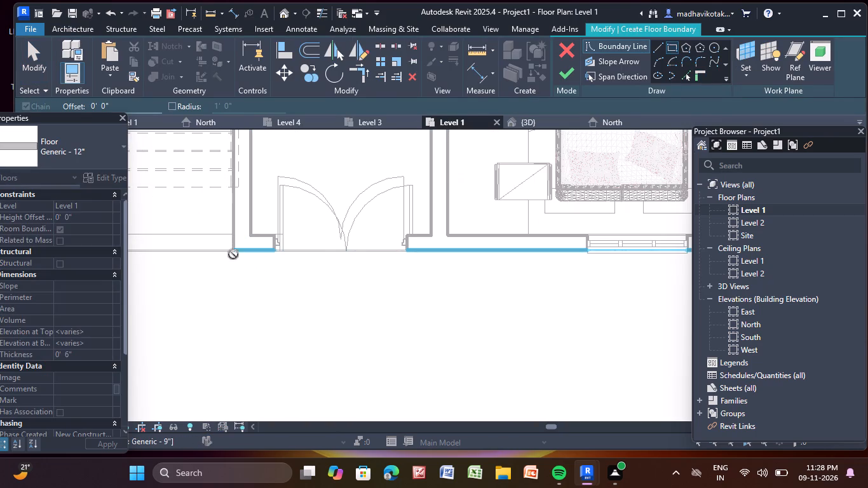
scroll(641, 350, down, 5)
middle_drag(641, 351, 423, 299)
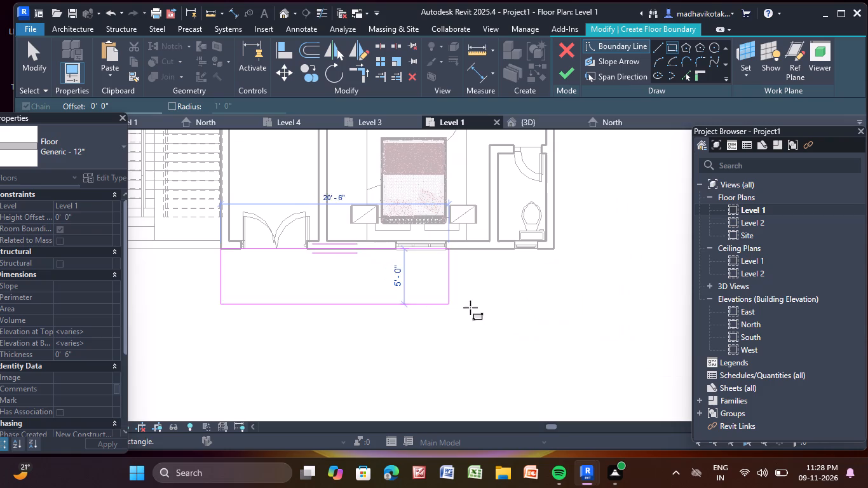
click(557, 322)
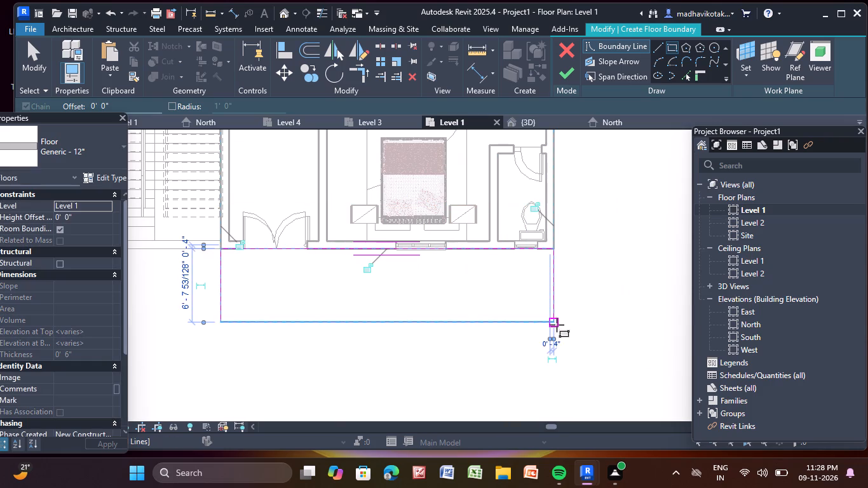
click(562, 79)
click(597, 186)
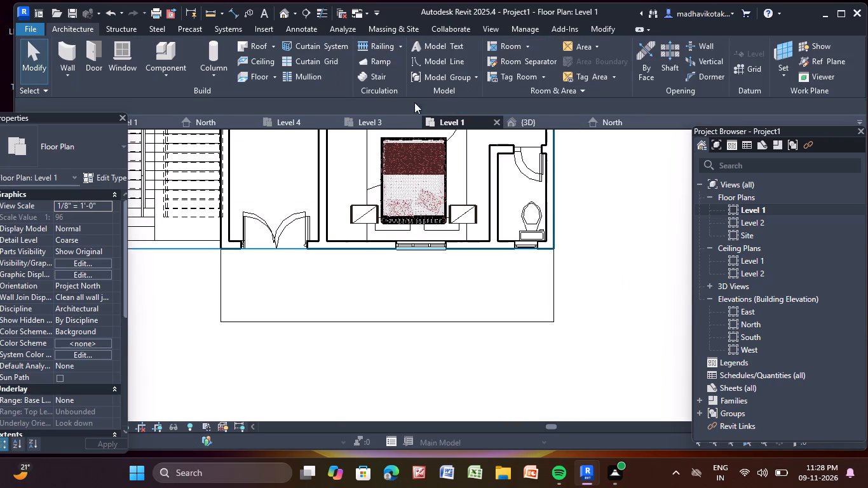
Inspect the new front floor slab and its type properties in the default 3D view.
click(280, 6)
click(278, 14)
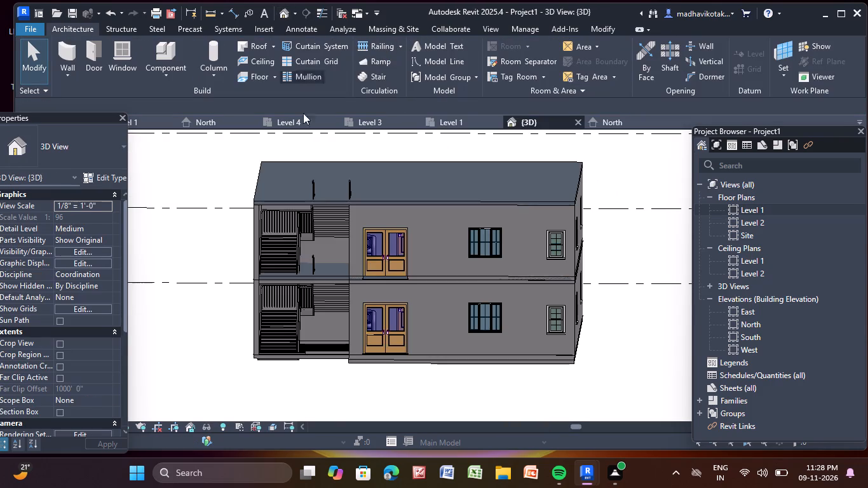
scroll(289, 178, down, 2)
scroll(344, 334, up, 8)
click(456, 307)
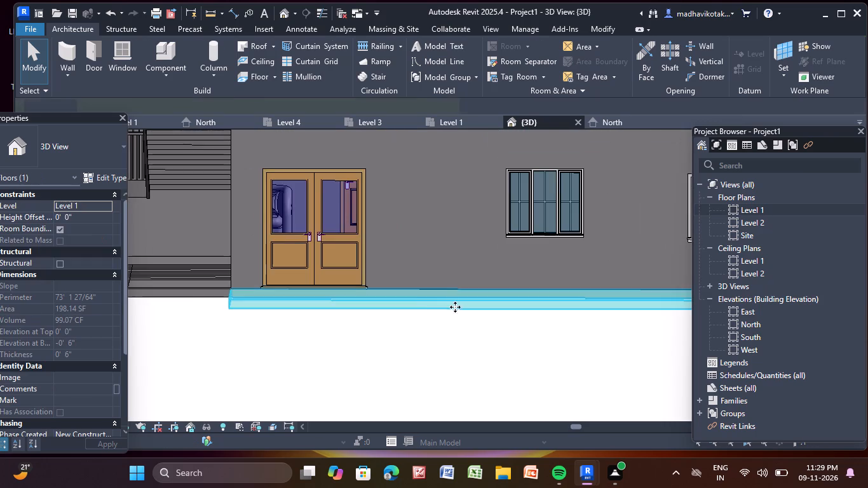
click(114, 182)
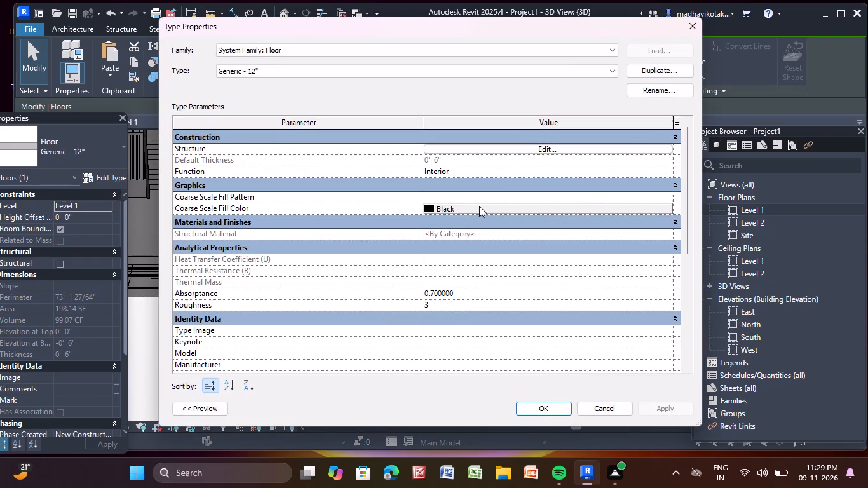
click(539, 408)
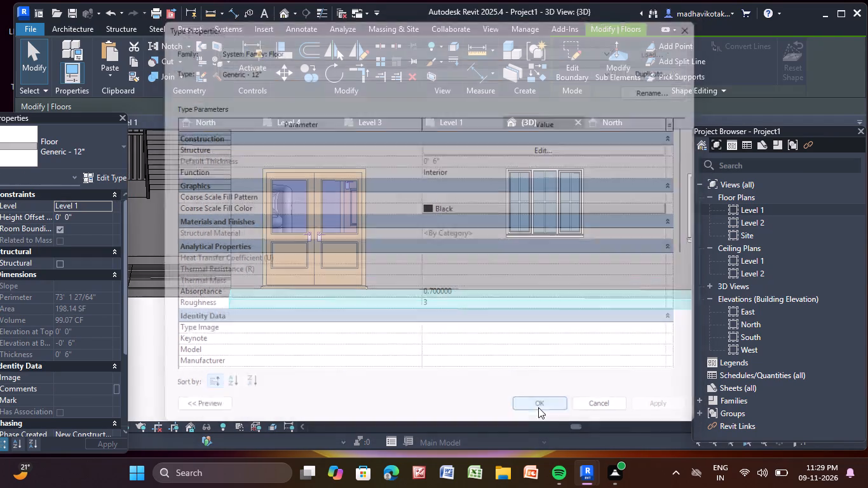
click(372, 334)
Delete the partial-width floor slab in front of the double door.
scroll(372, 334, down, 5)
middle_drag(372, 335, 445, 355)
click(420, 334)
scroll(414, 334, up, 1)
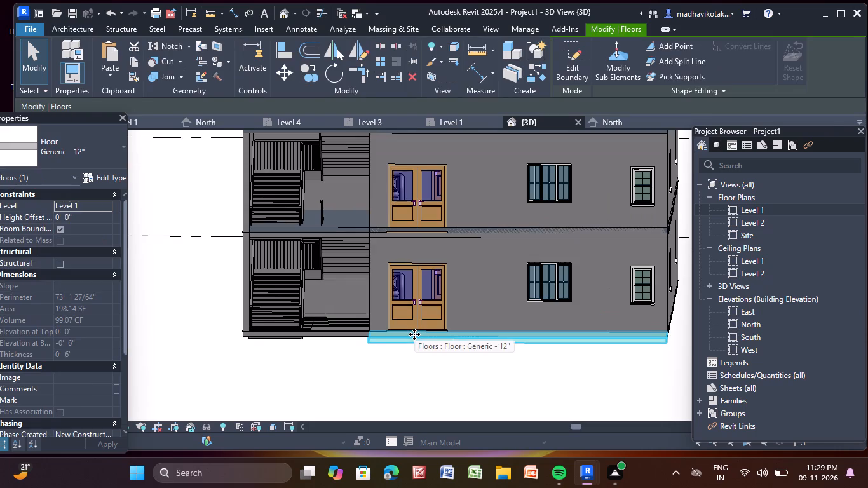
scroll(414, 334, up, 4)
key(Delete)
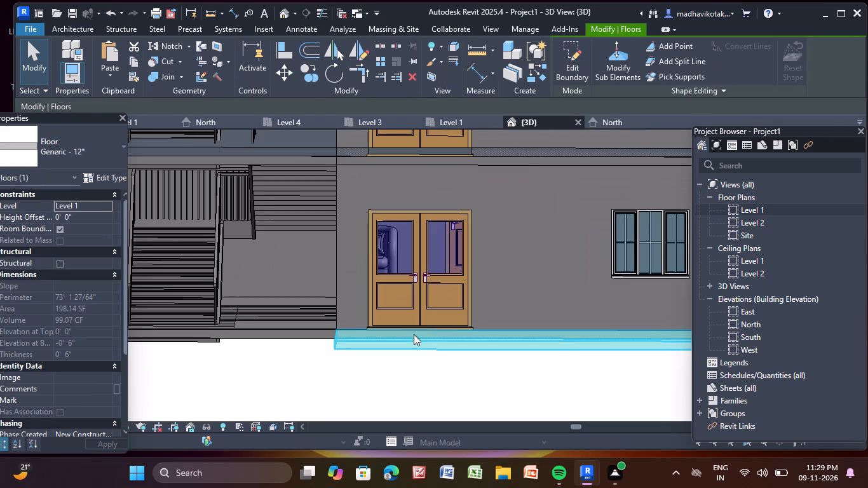
In the Level 1 floor plan, create a rectangular floor about 42' 8" by 9' 0" along the building's full front, including the stair bay.
triple_click(740, 205)
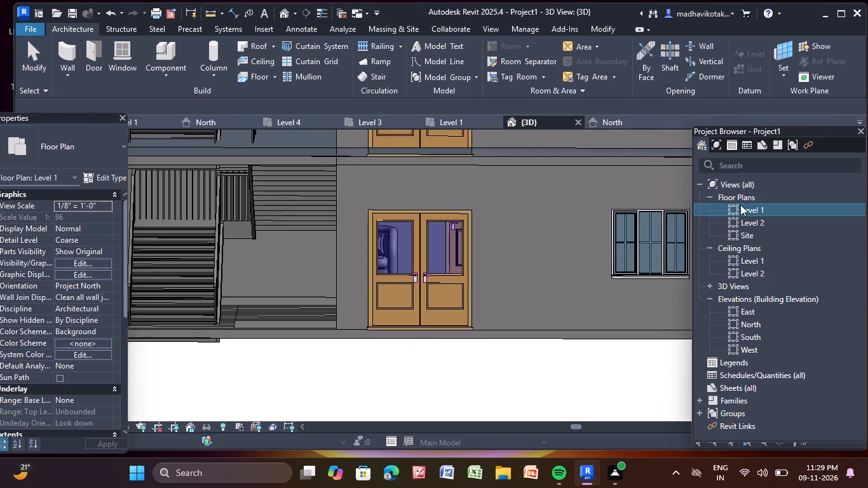
scroll(509, 199, down, 5)
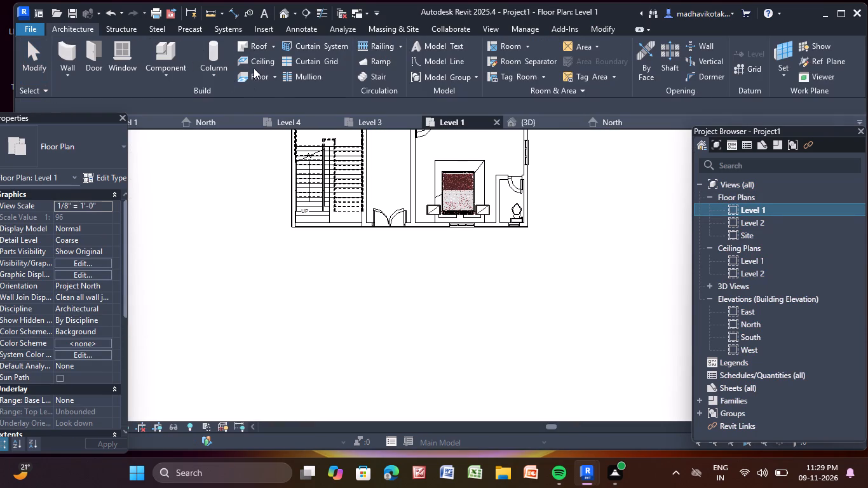
click(254, 70)
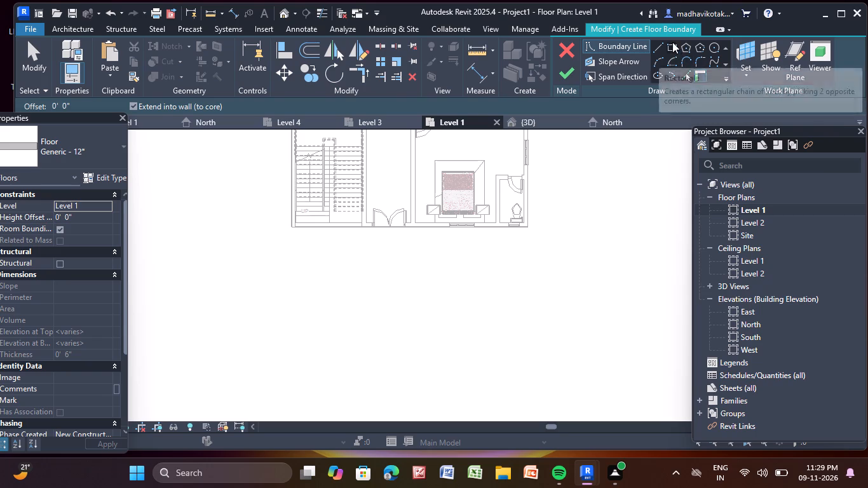
click(672, 42)
scroll(344, 238, up, 8)
middle_drag(252, 186, 218, 253)
scroll(222, 229, up, 3)
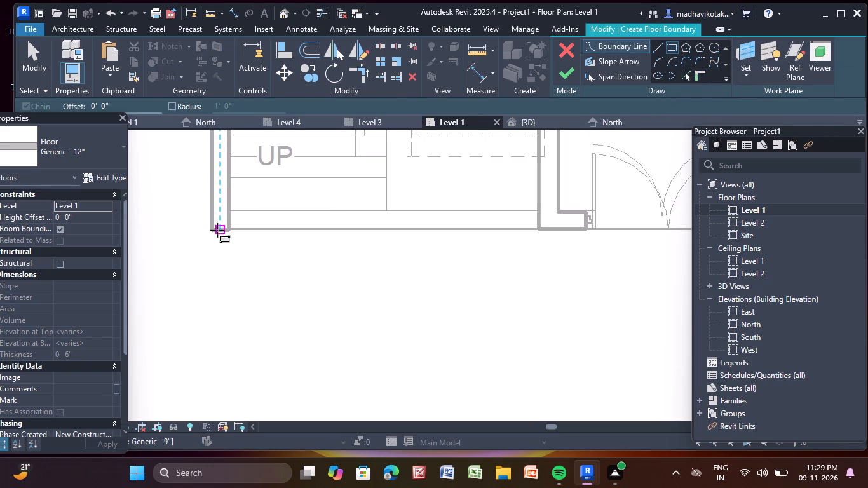
click(212, 231)
scroll(590, 320, down, 4)
middle_drag(590, 320, 459, 296)
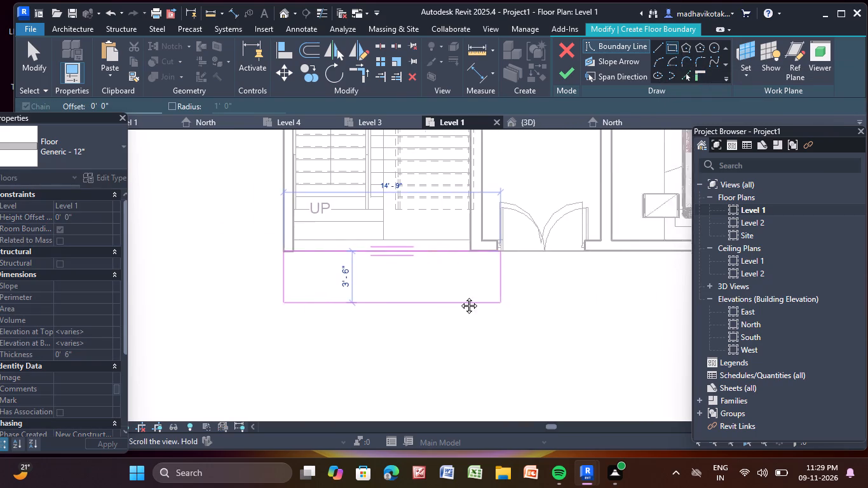
middle_drag(459, 296, 385, 291)
scroll(642, 318, down, 4)
middle_drag(641, 319, 391, 295)
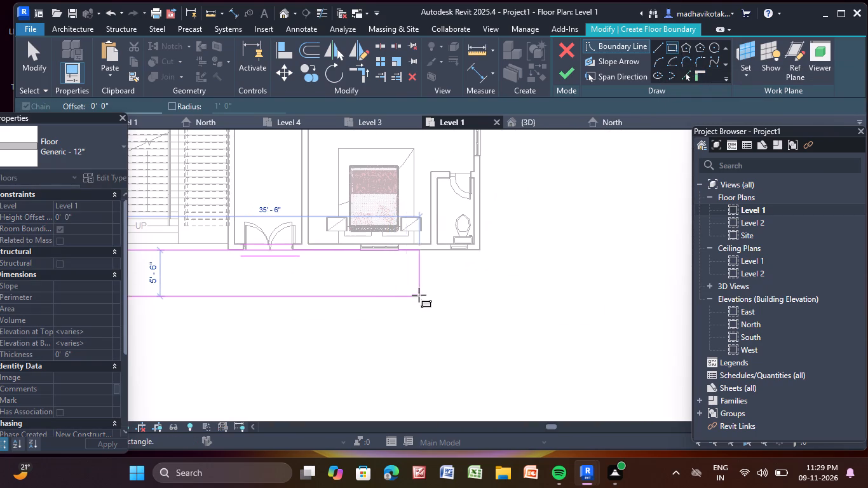
click(482, 326)
scroll(482, 326, down, 4)
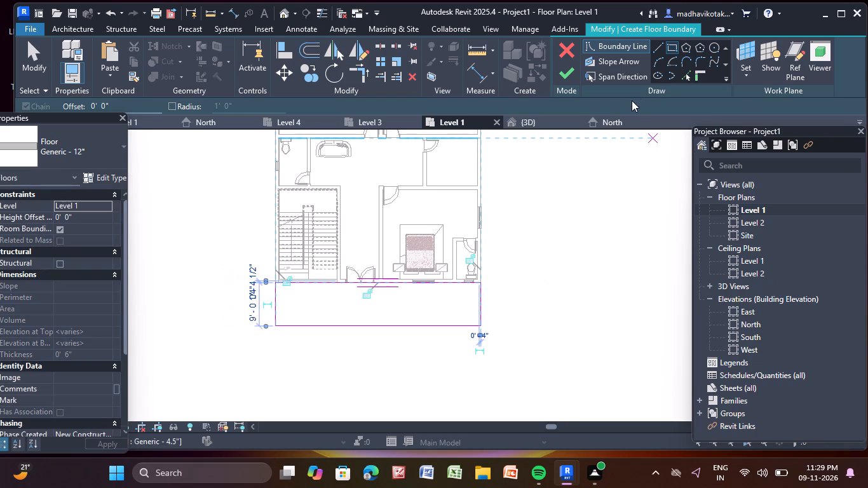
click(561, 75)
click(534, 227)
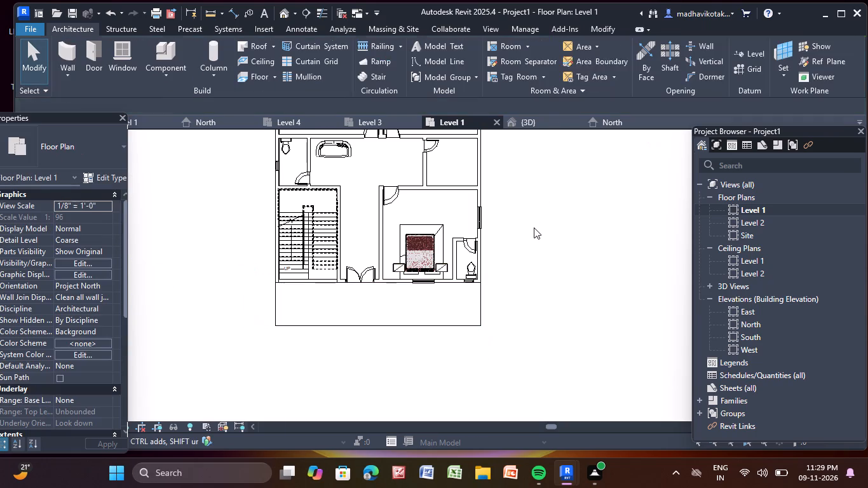
Inspect the full-width front floor slab, its type properties and its layer structure in the default 3D view.
click(287, 18)
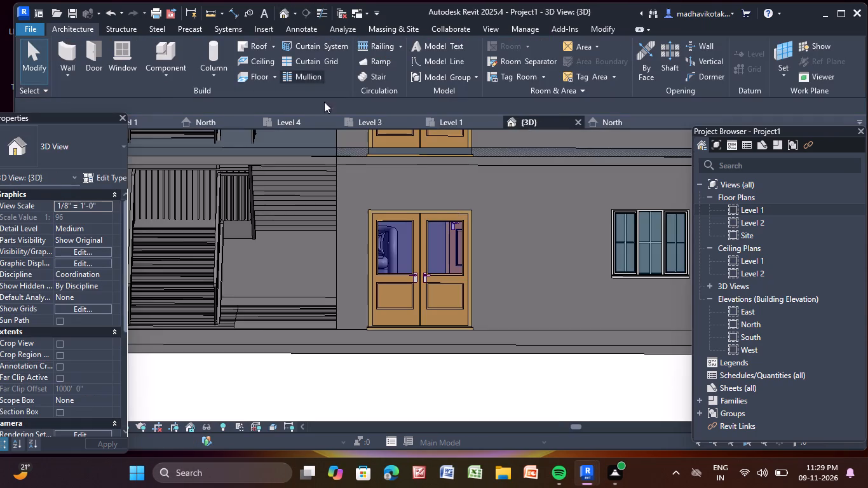
scroll(344, 149, down, 4)
scroll(411, 281, up, 4)
click(421, 258)
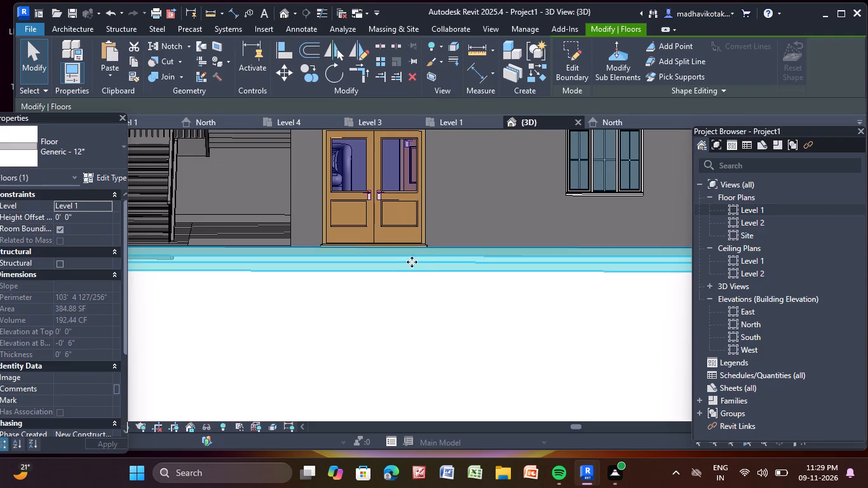
click(89, 173)
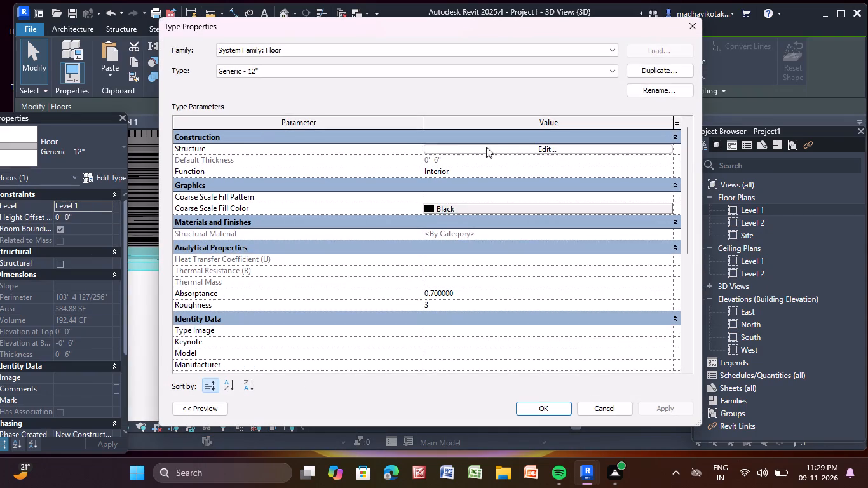
click(513, 147)
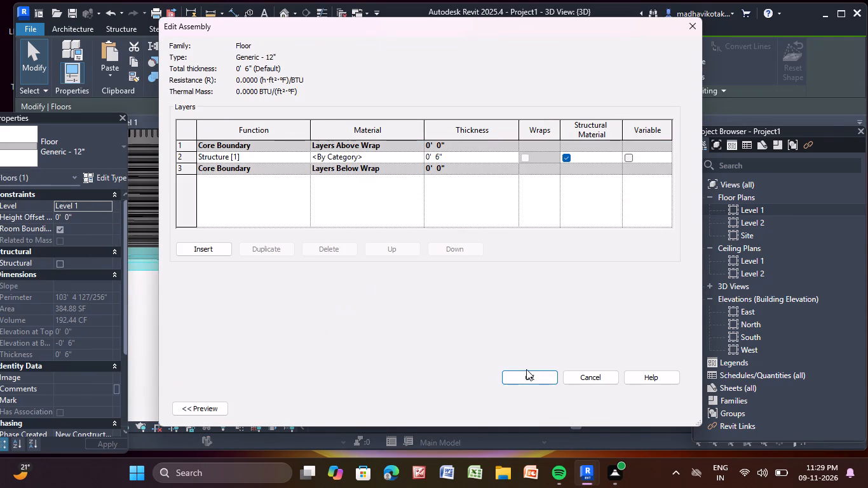
click(526, 371)
click(672, 402)
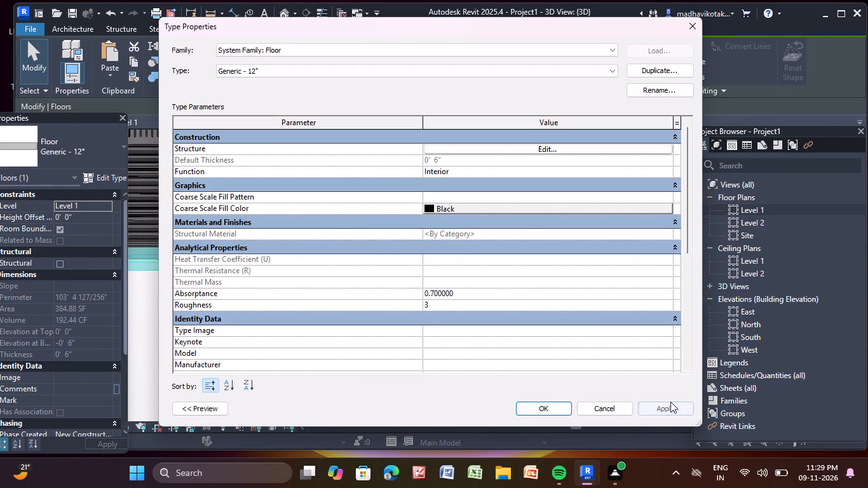
click(528, 409)
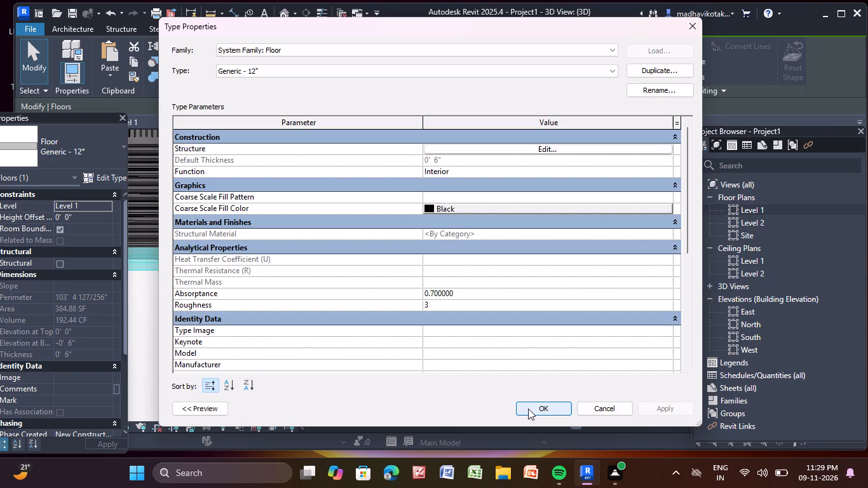
click(430, 360)
Copy the full-width front floor slab and paste it aligned to Level 2.
scroll(375, 301, down, 4)
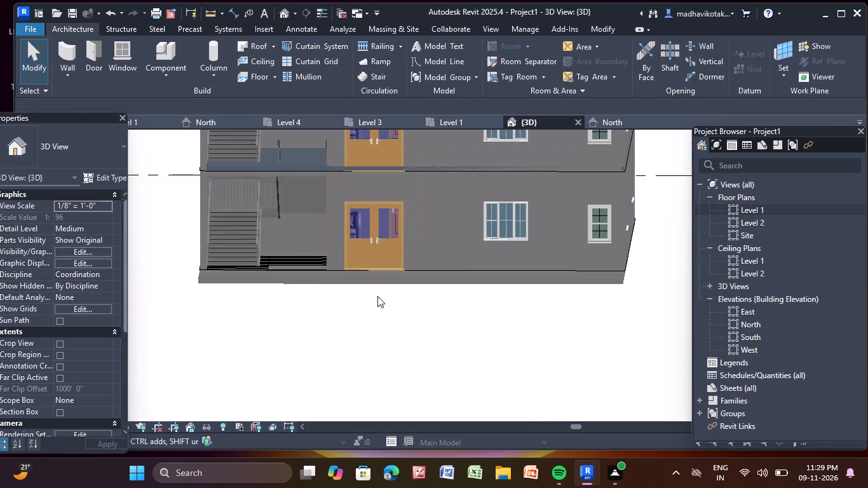
click(419, 274)
scroll(418, 273, down, 5)
middle_drag(416, 309, 417, 365)
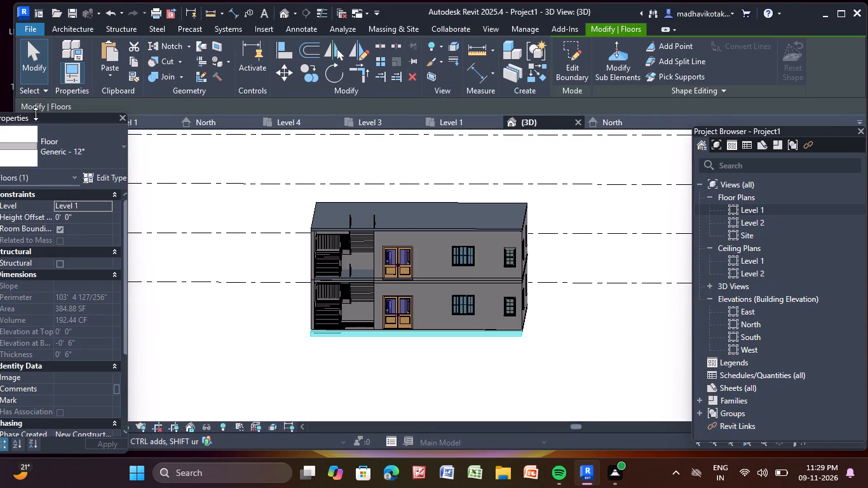
click(133, 62)
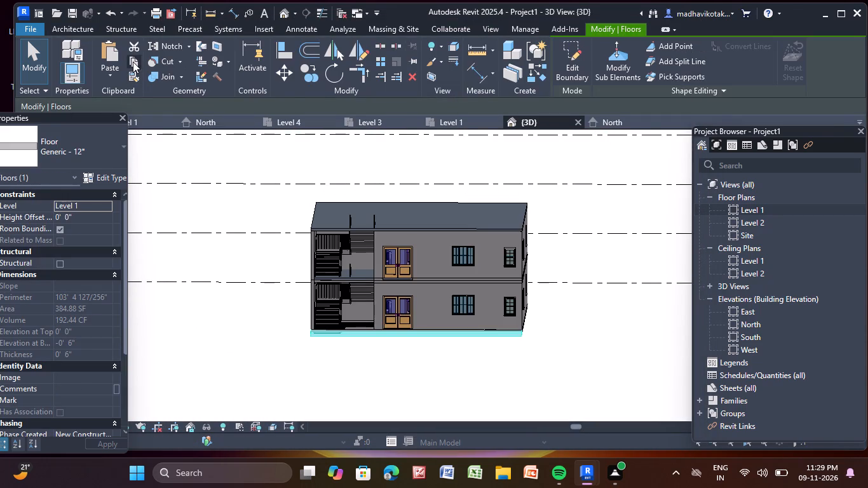
click(112, 72)
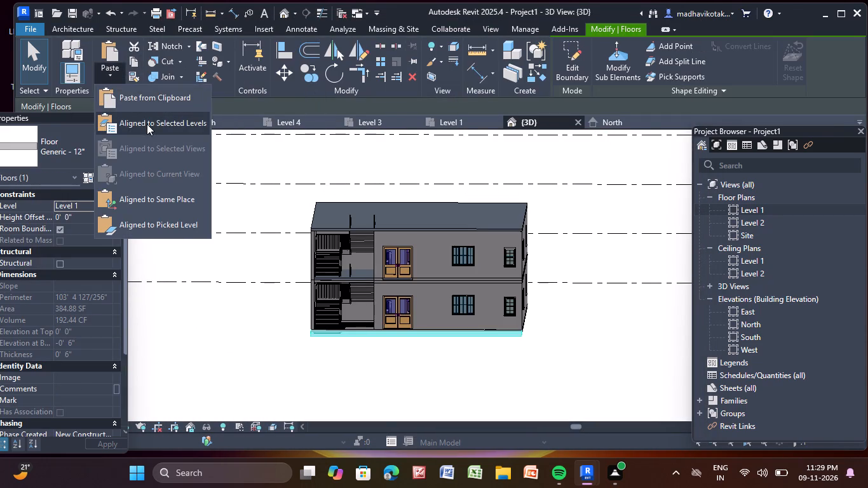
click(147, 124)
click(382, 159)
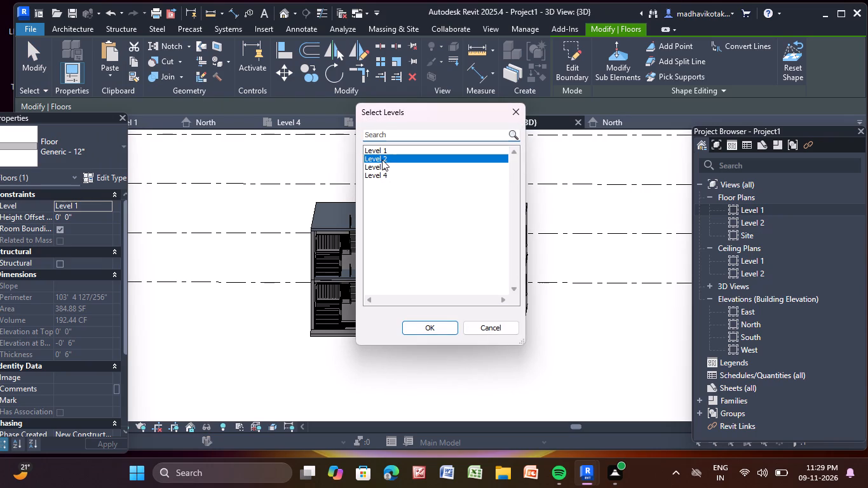
click(427, 328)
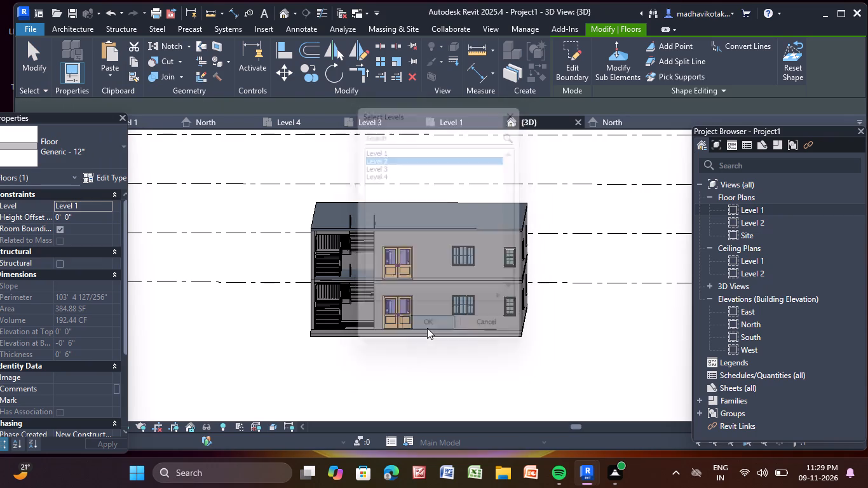
Examine the front slabs at both levels and the stair bay from the front and the side in 3D.
click(403, 351)
scroll(409, 328, up, 3)
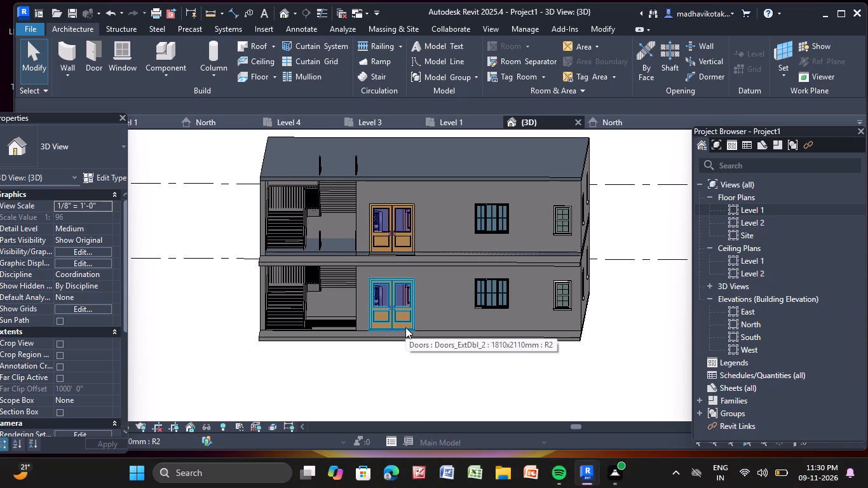
scroll(405, 327, up, 1)
scroll(483, 390, down, 1)
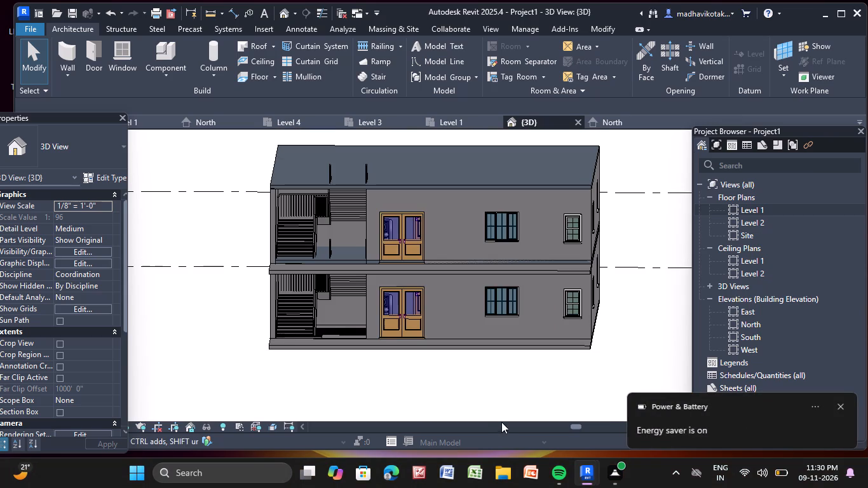
middle_drag(487, 436, 438, 452)
scroll(464, 425, down, 4)
shift+scroll(522, 362, down, 3)
middle_drag(522, 367, 486, 381)
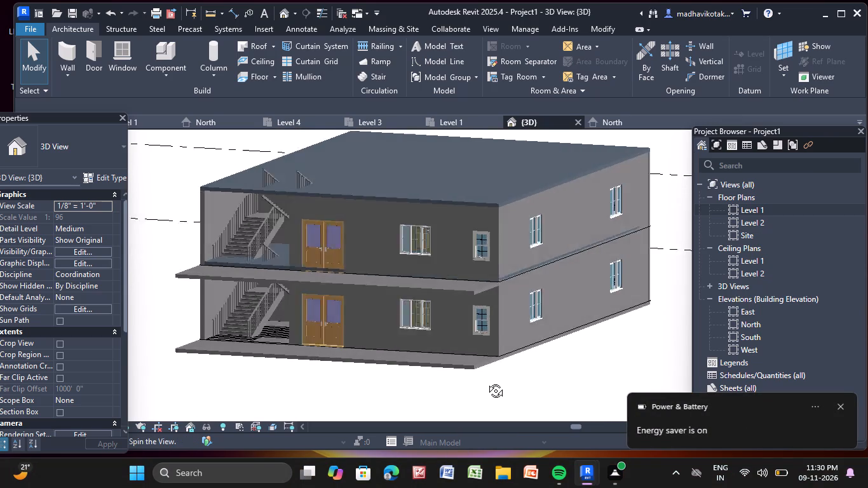
middle_drag(486, 381, 482, 388)
shift+scroll(482, 388, up, 3)
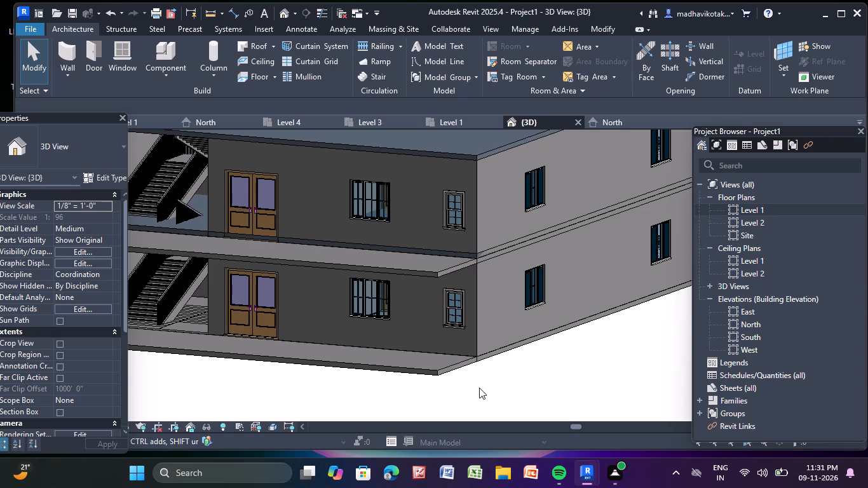
scroll(492, 327, down, 5)
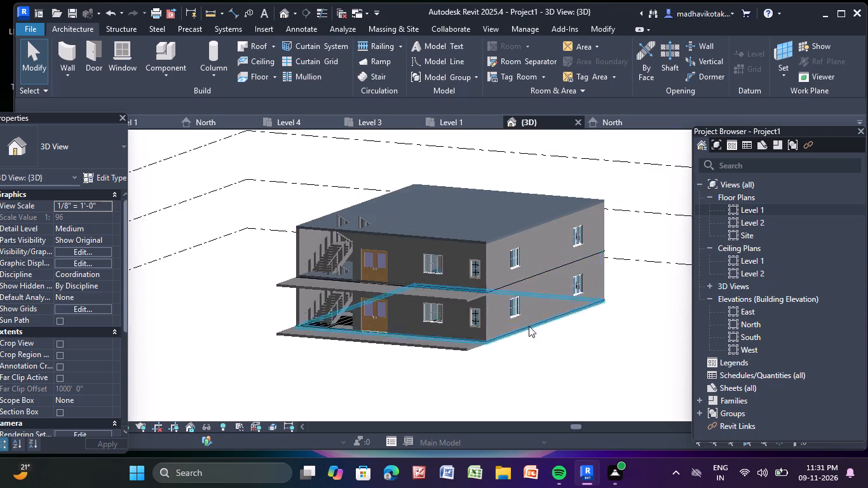
scroll(543, 351, up, 1)
middle_drag(546, 349, 787, 400)
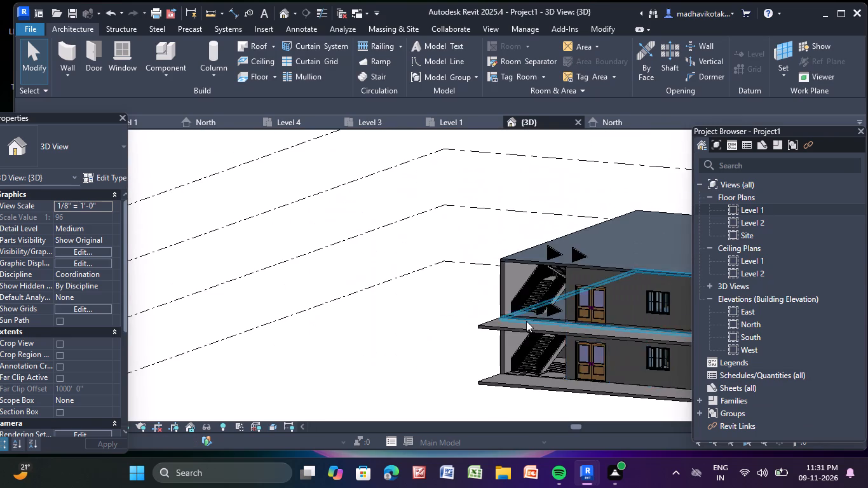
scroll(526, 321, up, 5)
scroll(524, 323, down, 3)
middle_drag(524, 323, 350, 278)
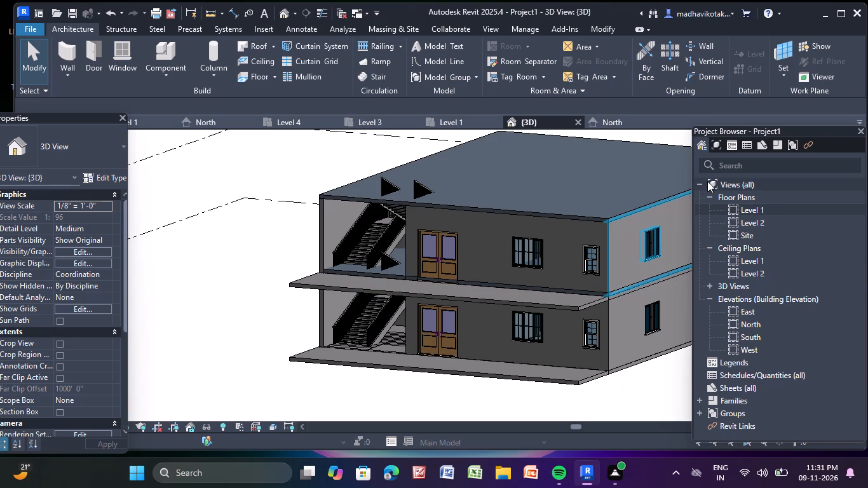
In the Level 1 floor plan, create a rectangular shaft opening about 12' by 19' 4" over the stair bay, out to the front wall line.
double_click(773, 210)
scroll(667, 243, down, 4)
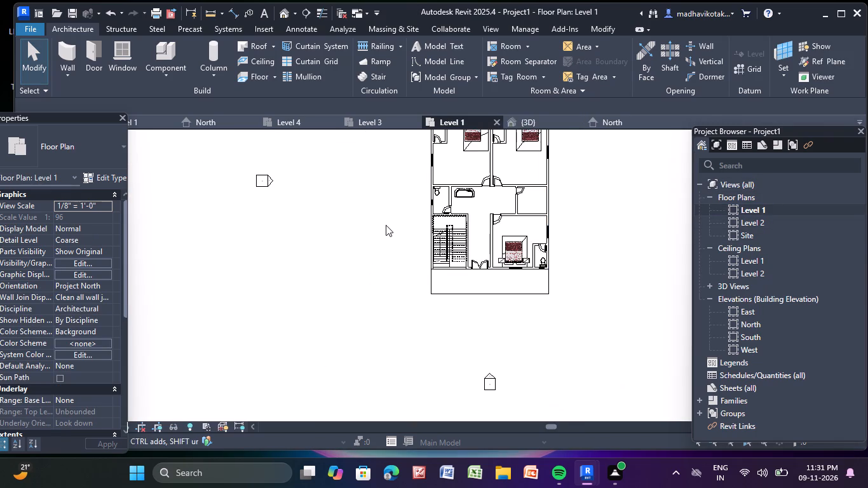
scroll(384, 222, up, 2)
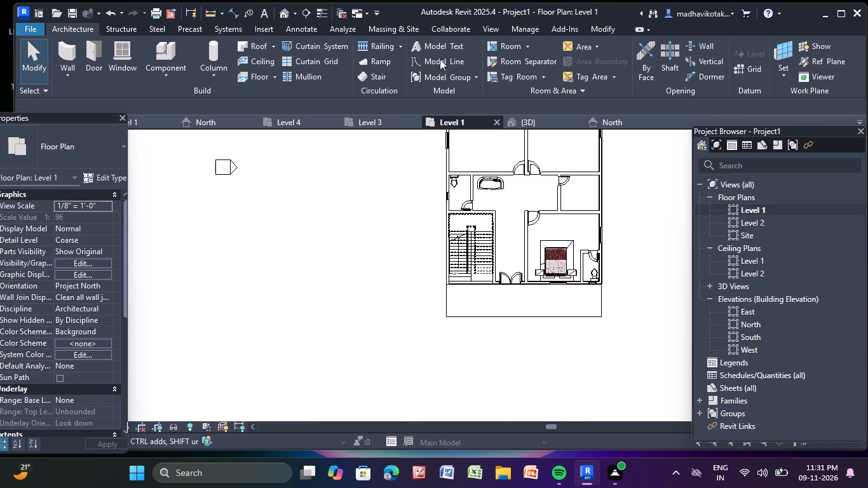
click(665, 45)
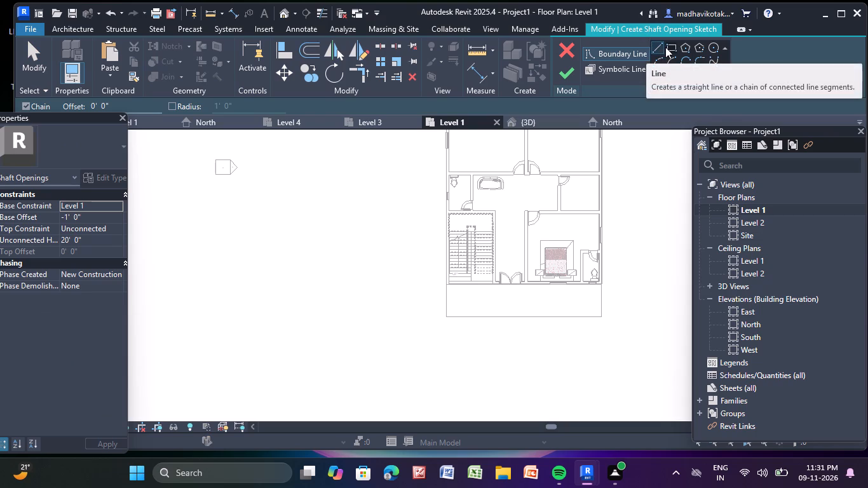
click(665, 47)
scroll(421, 191, up, 9)
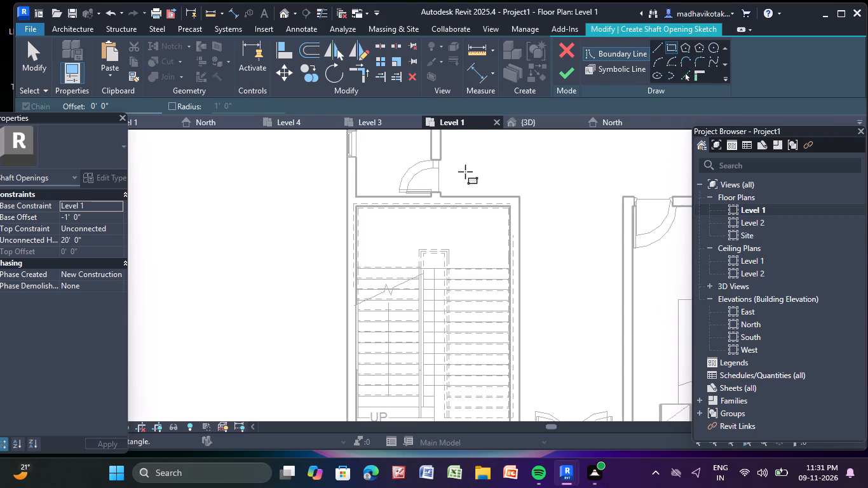
scroll(355, 208, up, 9)
click(357, 205)
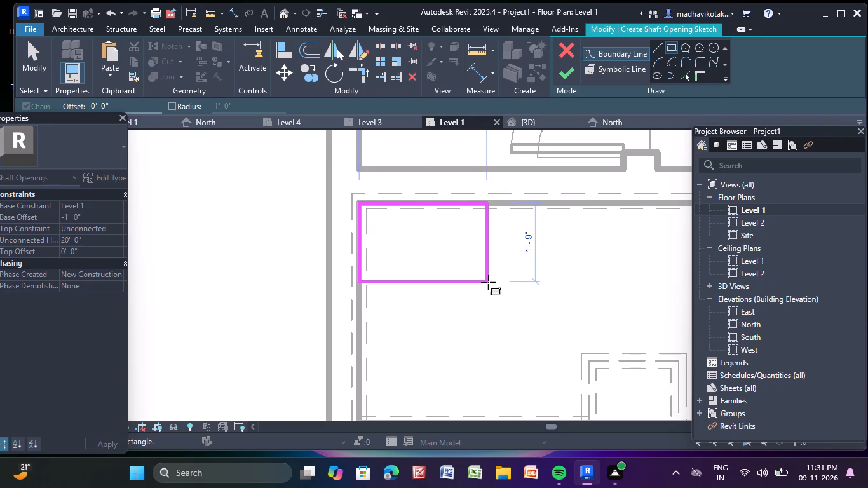
scroll(488, 282, down, 7)
middle_drag(487, 282, 458, 198)
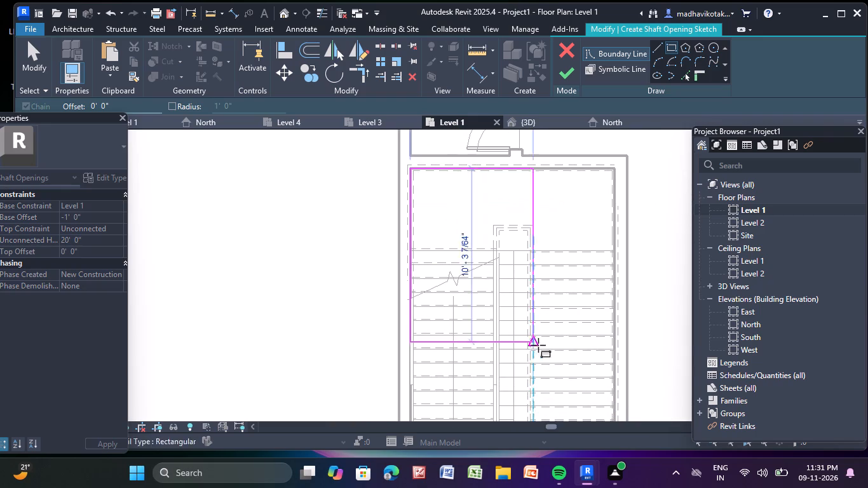
scroll(547, 365, down, 6)
middle_drag(531, 270, 506, 224)
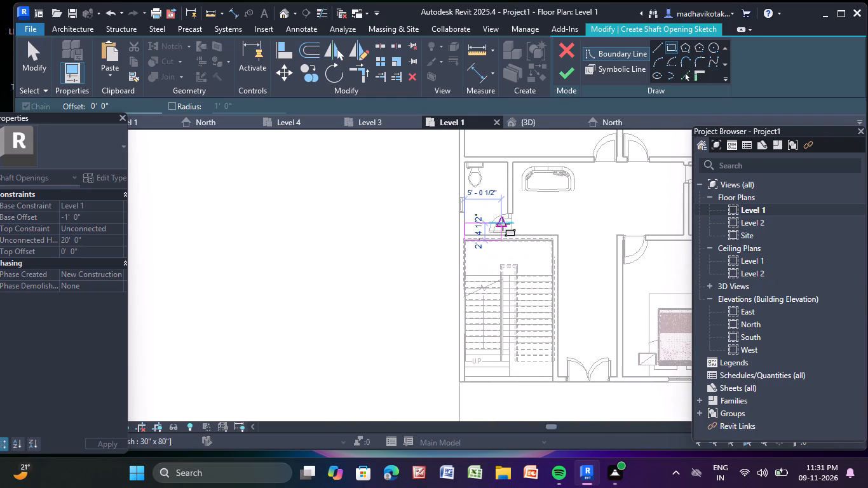
scroll(553, 379, up, 8)
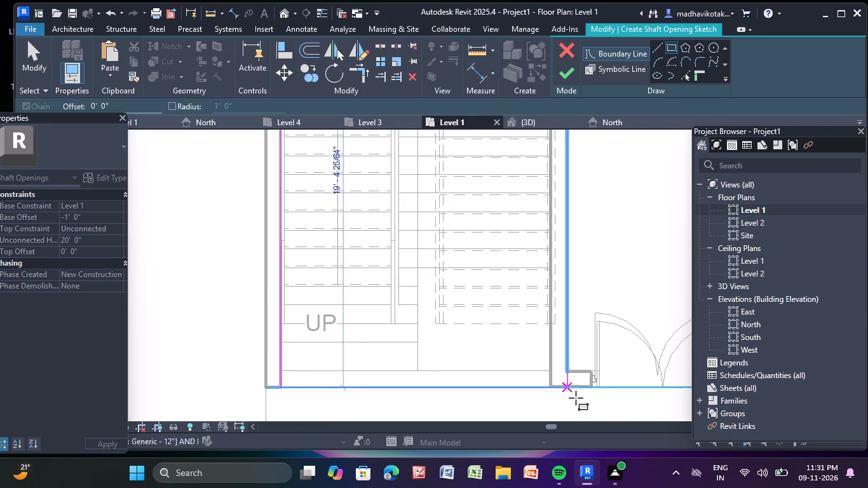
click(550, 386)
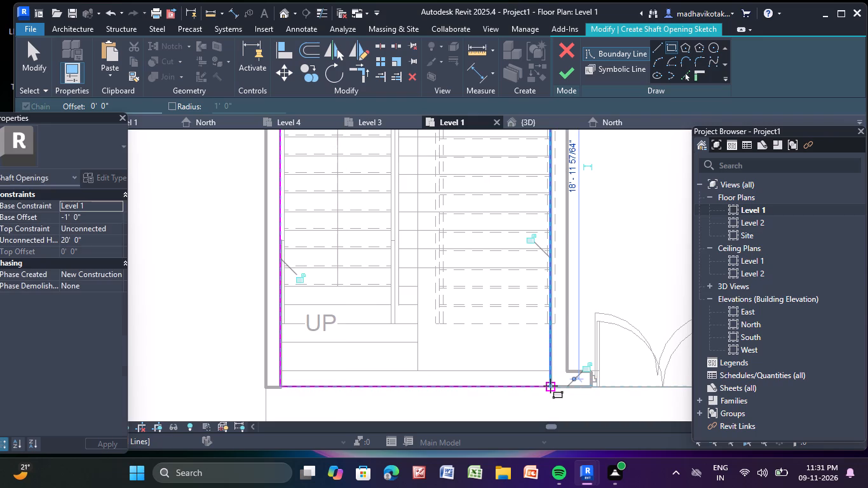
scroll(550, 385, down, 5)
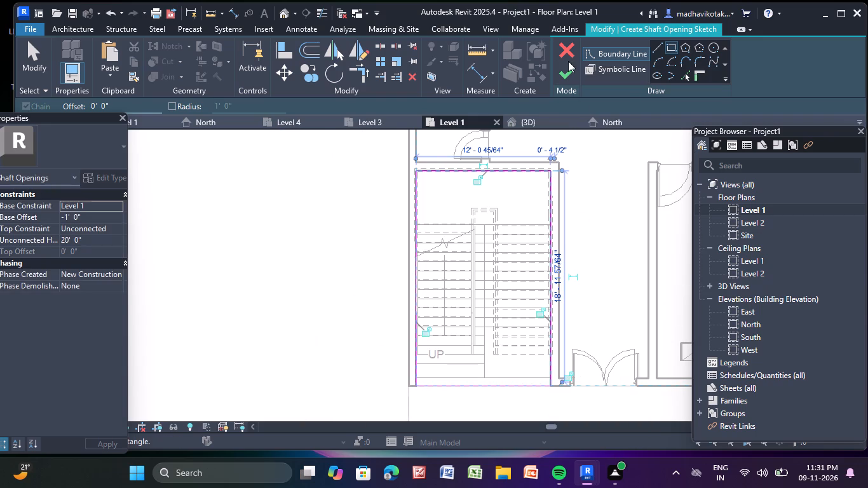
click(562, 78)
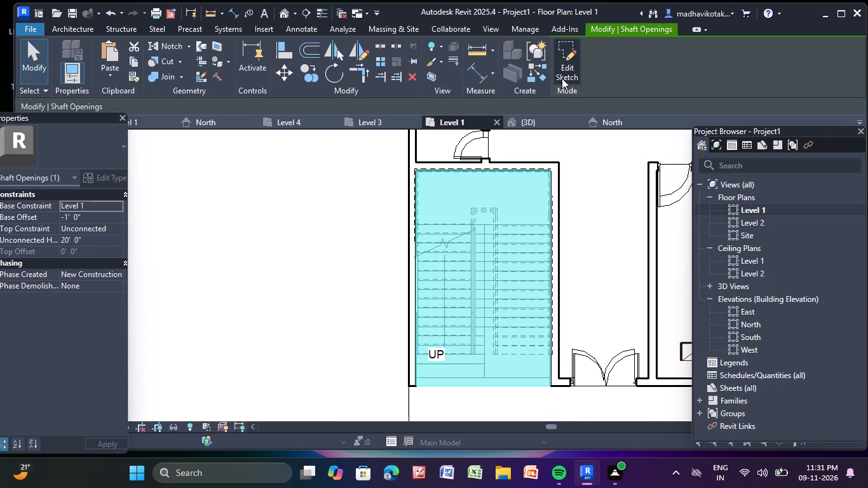
click(229, 244)
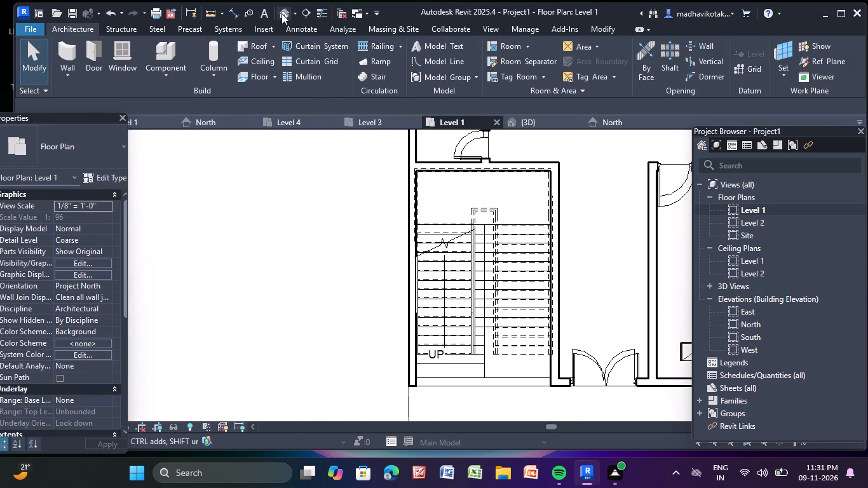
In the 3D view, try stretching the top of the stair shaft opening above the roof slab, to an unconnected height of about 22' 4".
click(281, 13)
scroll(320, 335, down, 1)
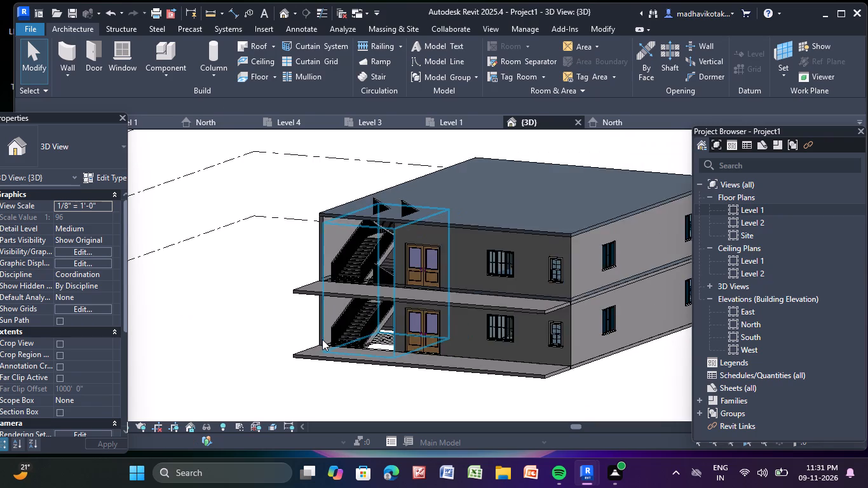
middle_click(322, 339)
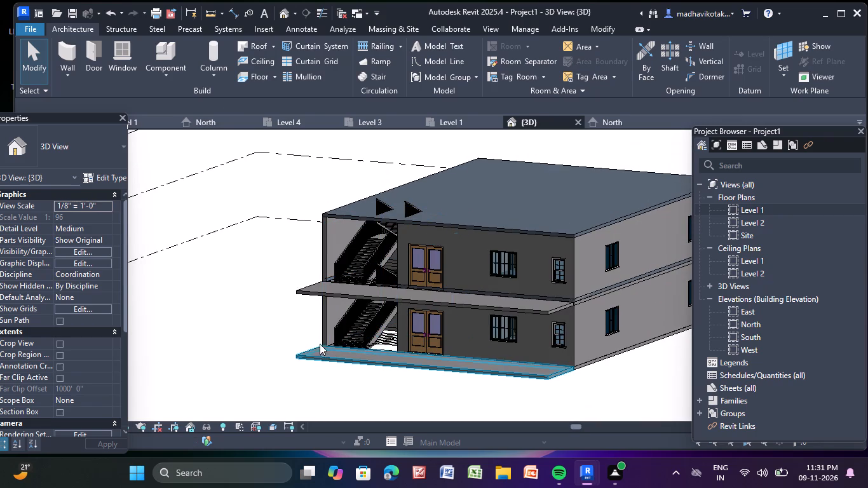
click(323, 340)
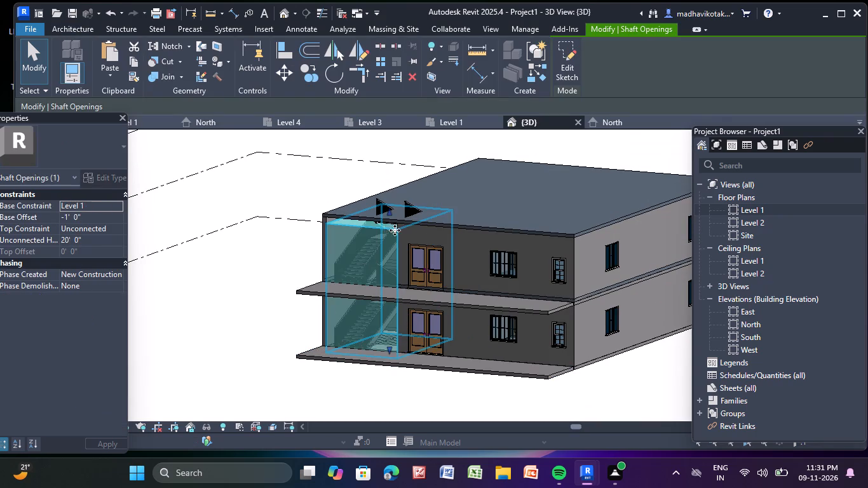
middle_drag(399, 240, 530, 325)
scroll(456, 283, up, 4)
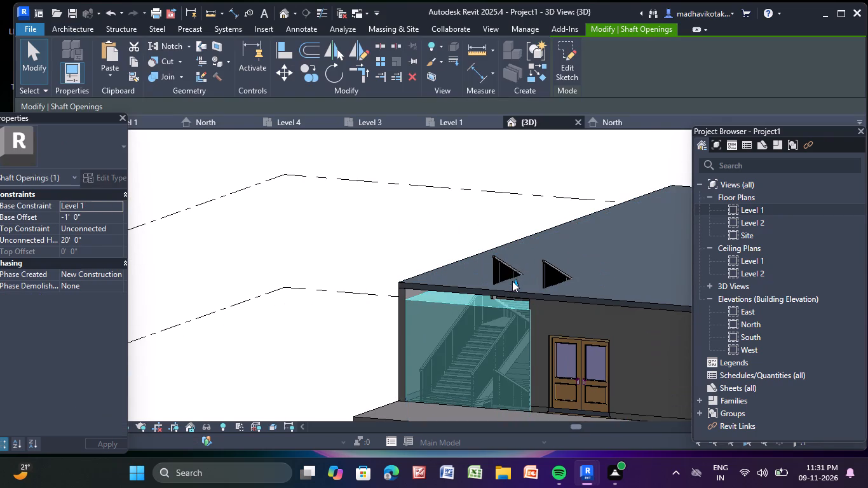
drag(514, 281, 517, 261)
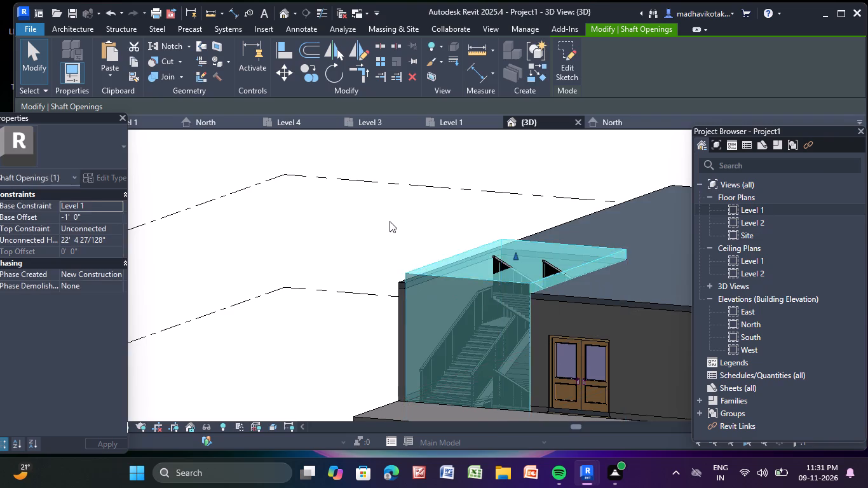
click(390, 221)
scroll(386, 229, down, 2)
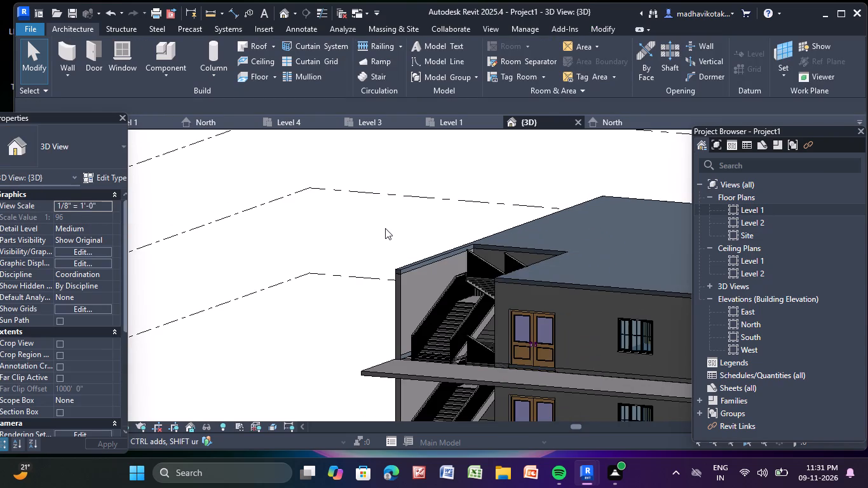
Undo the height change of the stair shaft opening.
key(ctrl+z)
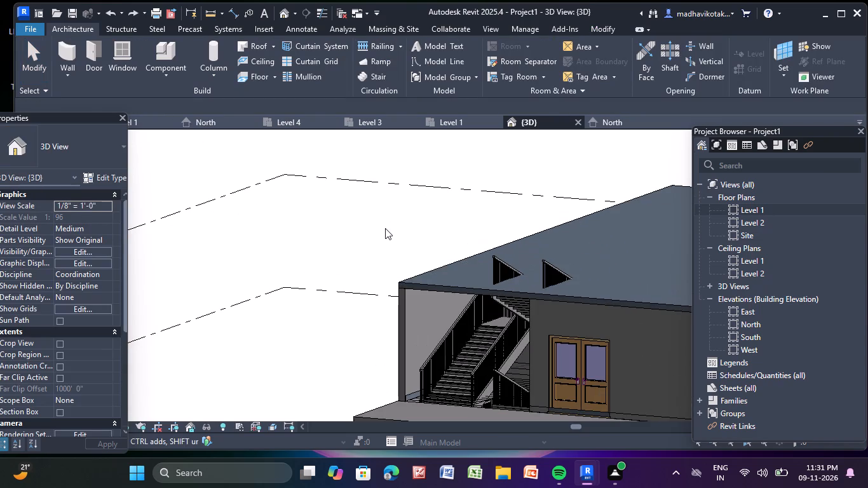
Open the Level 2 floor plan at the stair bay.
scroll(385, 227, down, 6)
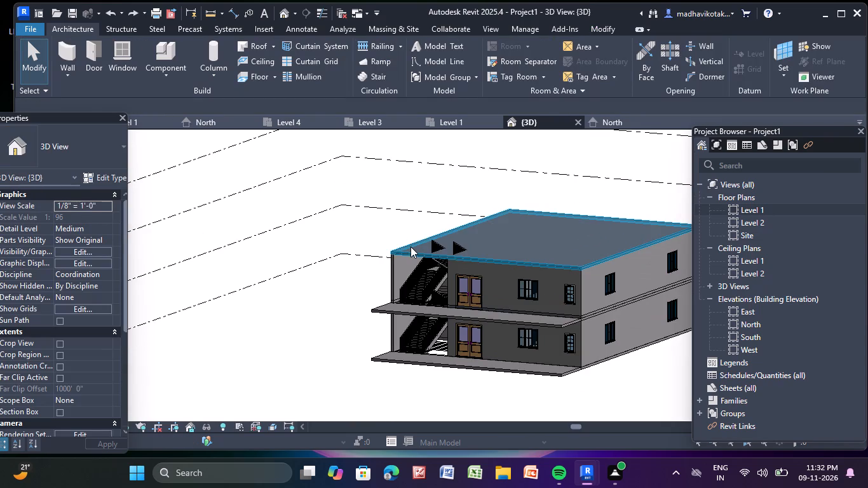
middle_drag(410, 246, 499, 278)
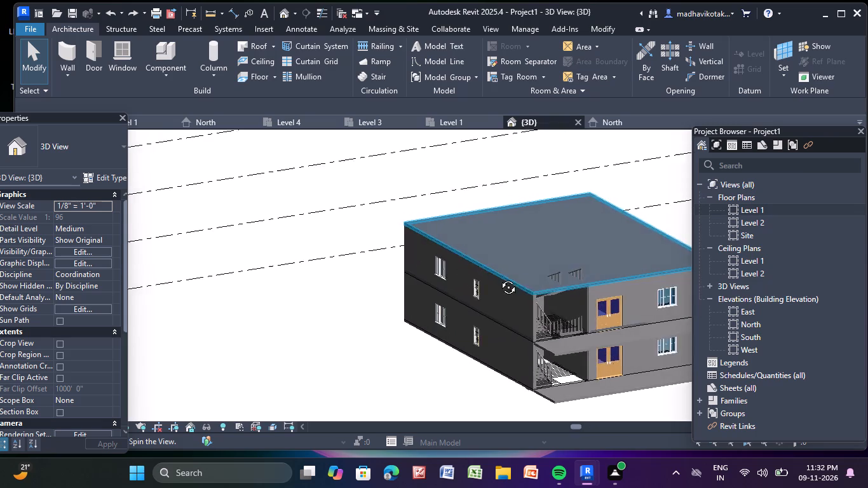
middle_drag(499, 278, 456, 231)
scroll(485, 222, up, 6)
scroll(516, 266, up, 1)
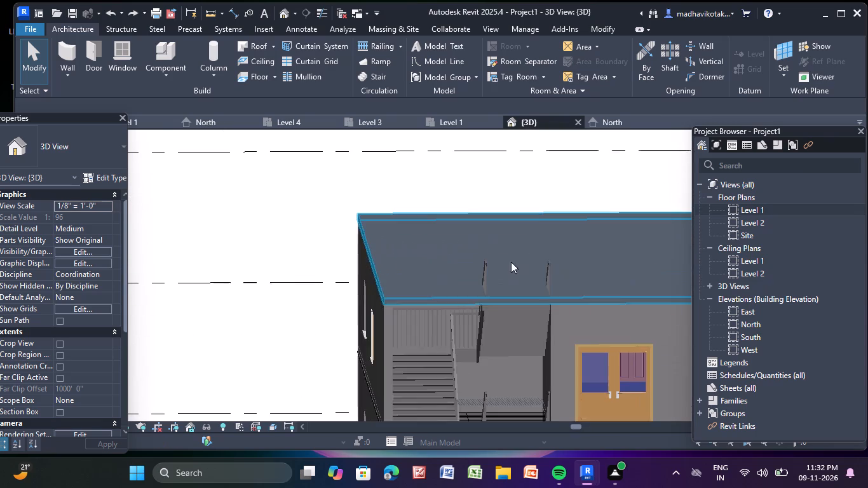
click(752, 224)
click(752, 224)
click(754, 219)
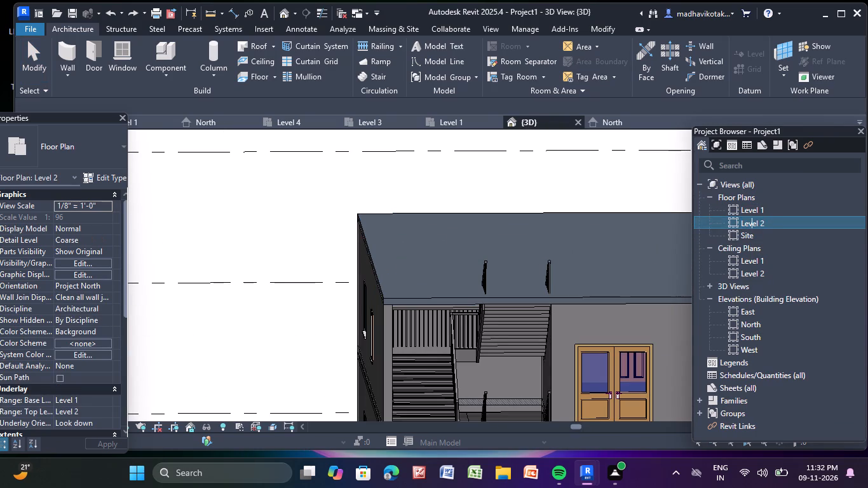
key(Escape)
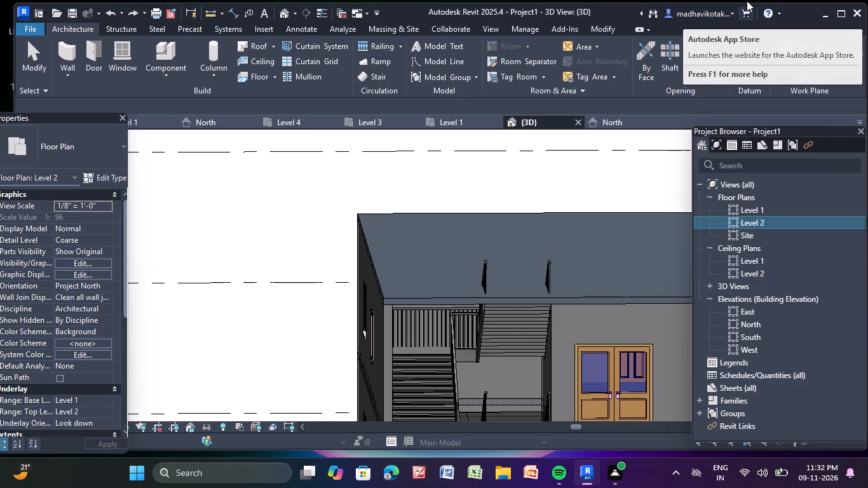
key(Escape)
key(Escape)
key(Escape)
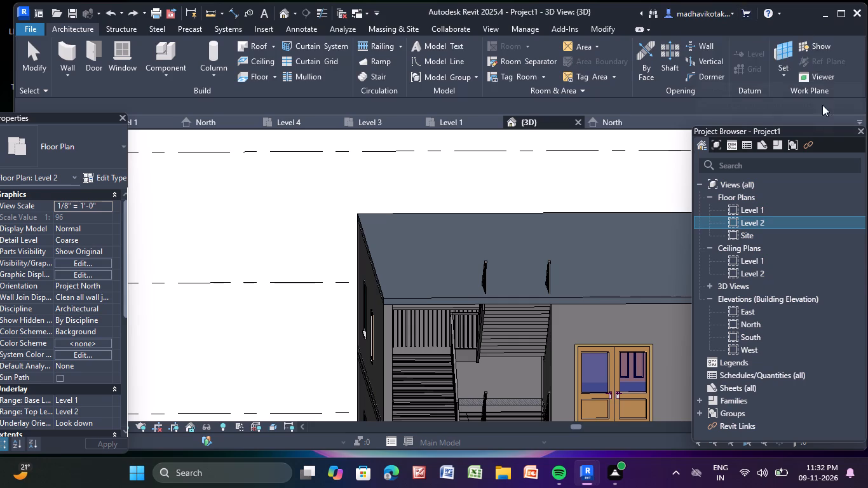
triple_click(793, 219)
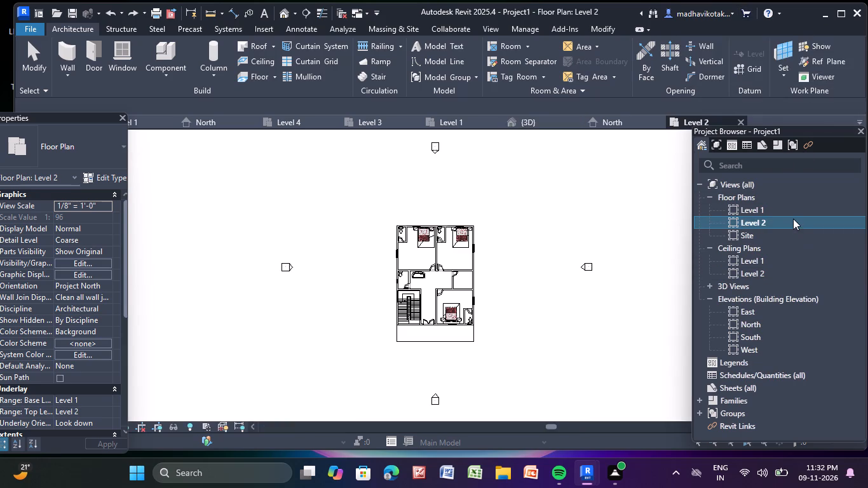
scroll(420, 281, up, 14)
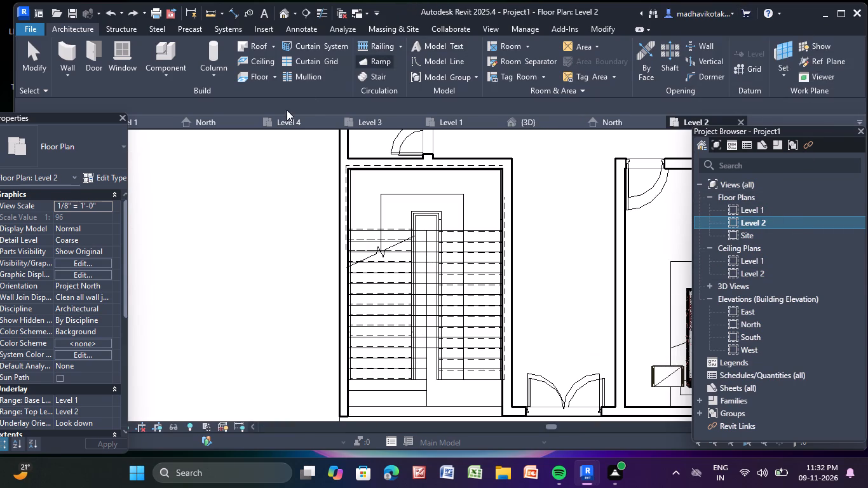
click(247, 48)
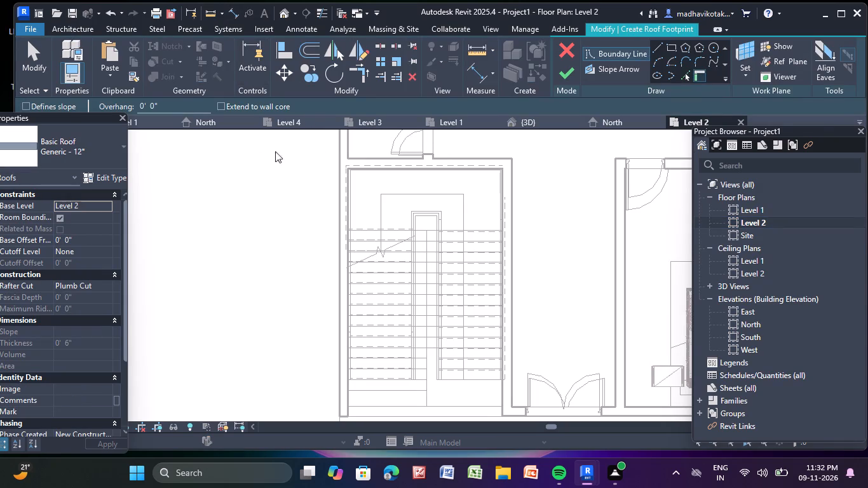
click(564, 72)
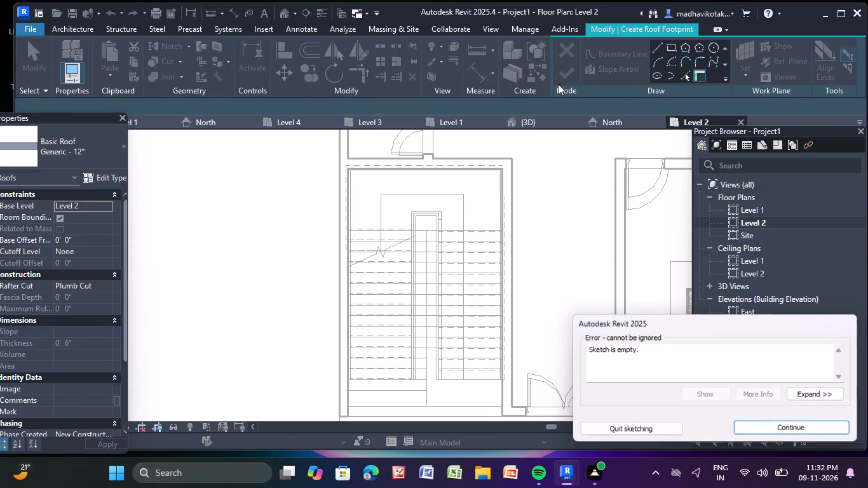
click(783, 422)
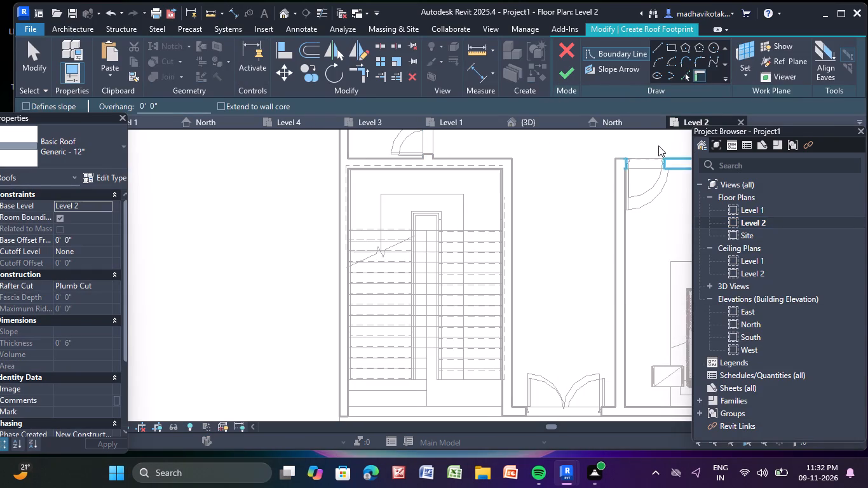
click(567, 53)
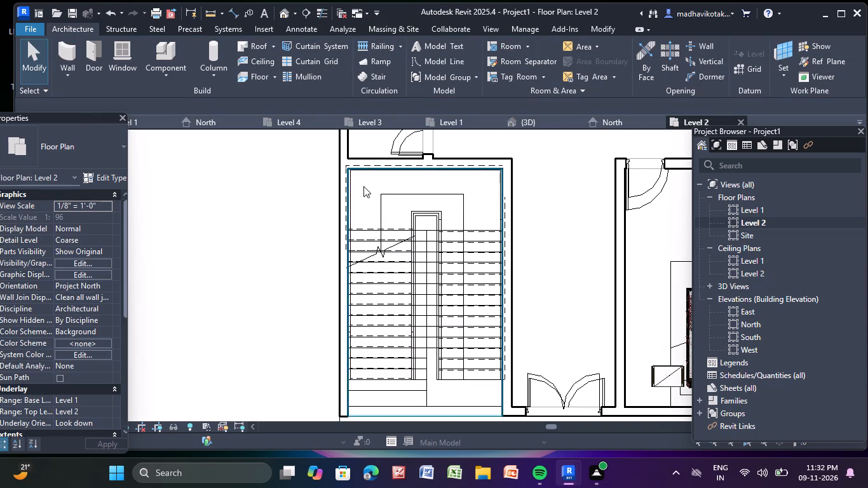
In the Level 2 floor plan, create a rectangular shaft opening about 16' long across the stair bay, ending at the front end of the flights.
scroll(360, 189, down, 2)
click(81, 29)
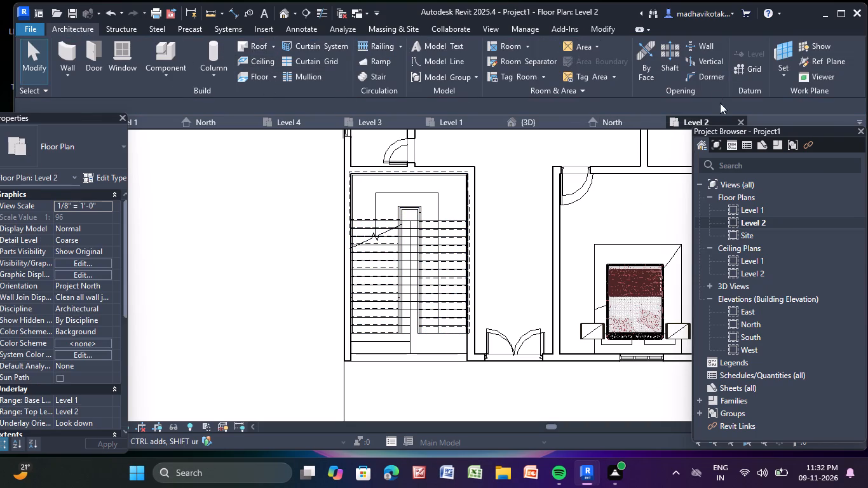
click(674, 53)
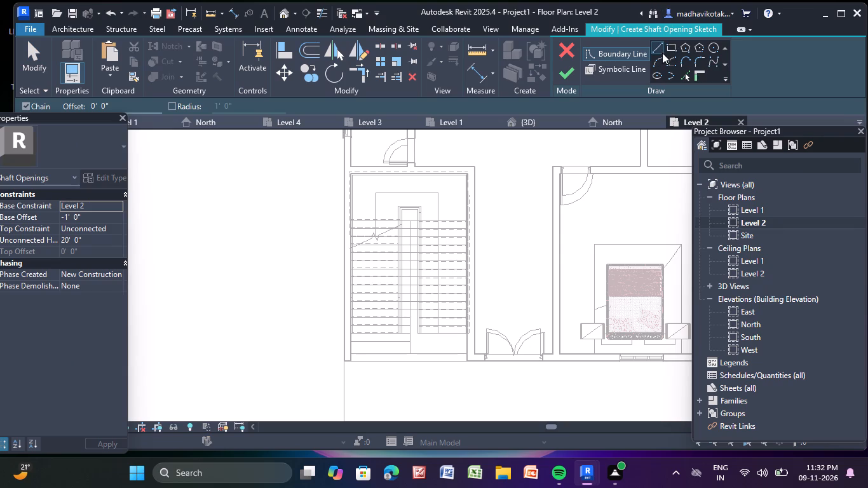
click(668, 45)
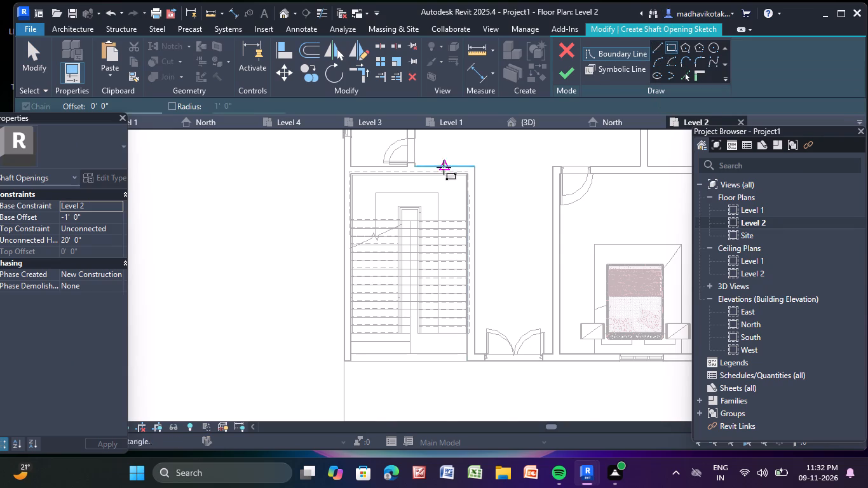
scroll(316, 156, up, 7)
click(421, 191)
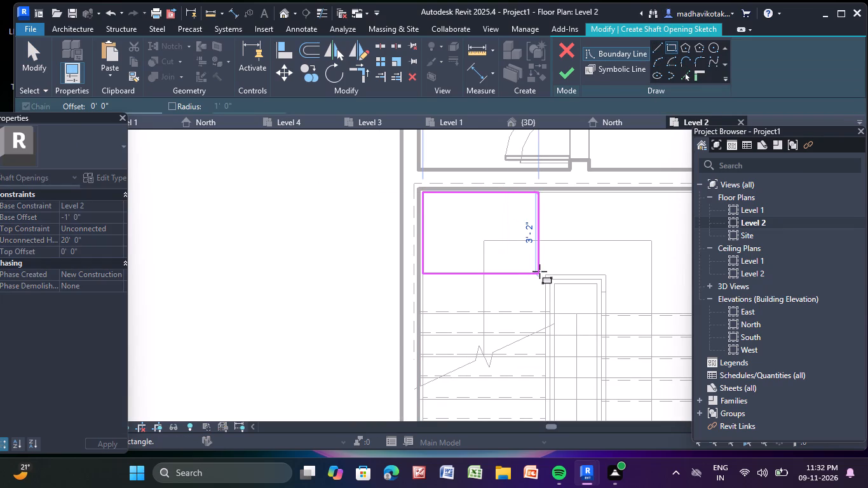
key(Escape)
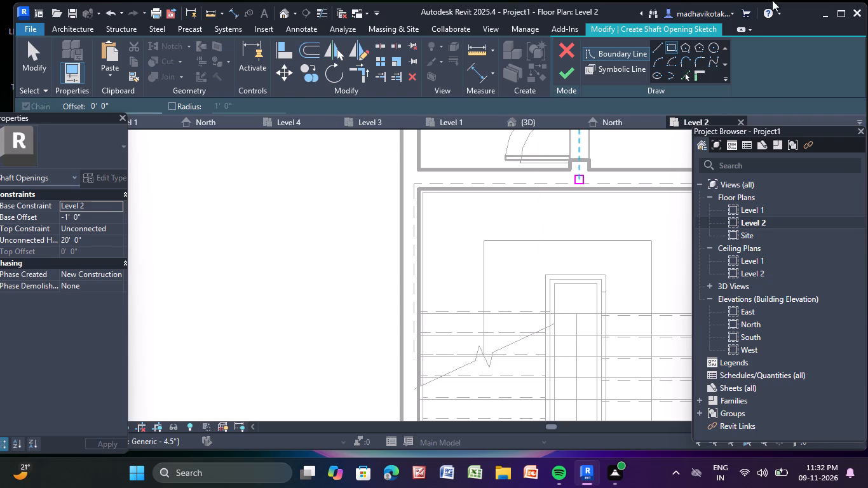
click(675, 45)
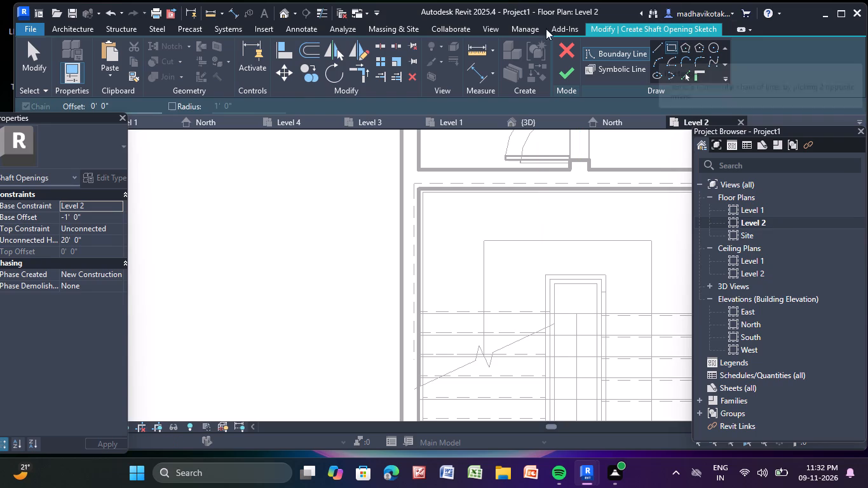
click(418, 188)
scroll(573, 316, down, 10)
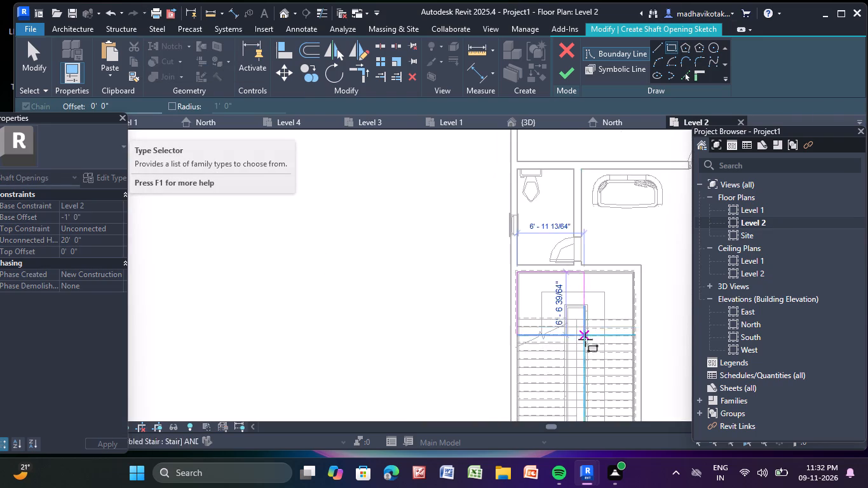
middle_drag(587, 340, 522, 215)
scroll(550, 280, up, 3)
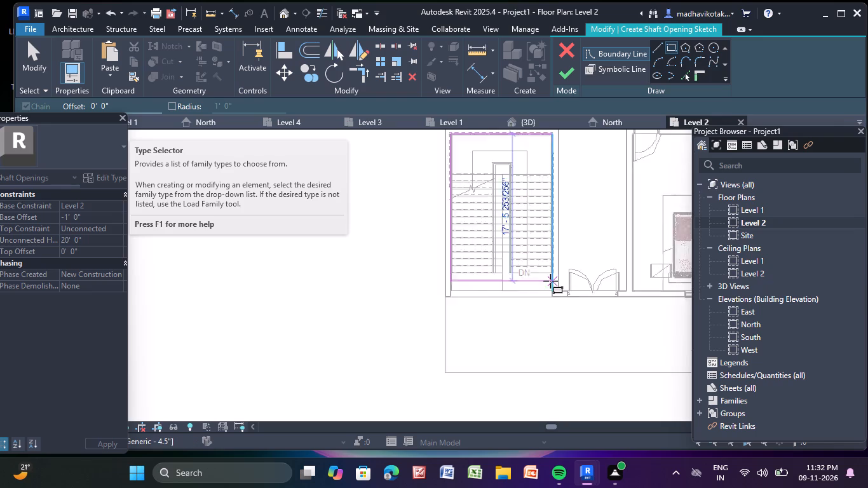
scroll(550, 281, up, 4)
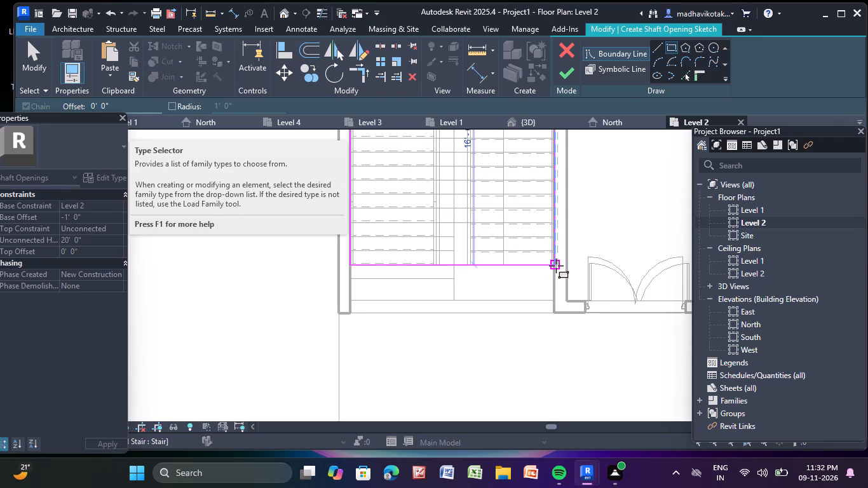
click(556, 266)
click(564, 69)
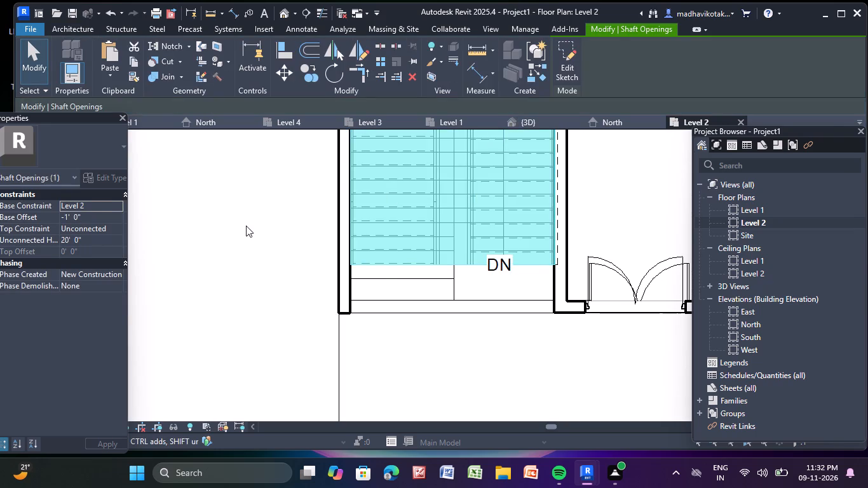
click(246, 226)
In the 3D view, stretch the base of the new stair shaft opening down through the lower storey, to a base offset of about -10' 8".
scroll(245, 225, down, 5)
middle_drag(245, 226, 263, 316)
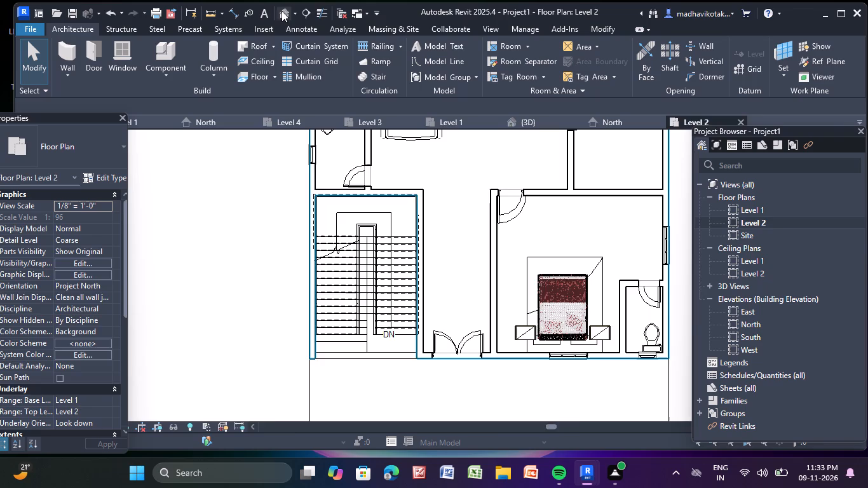
click(281, 11)
scroll(395, 247, down, 2)
middle_drag(395, 246, 371, 165)
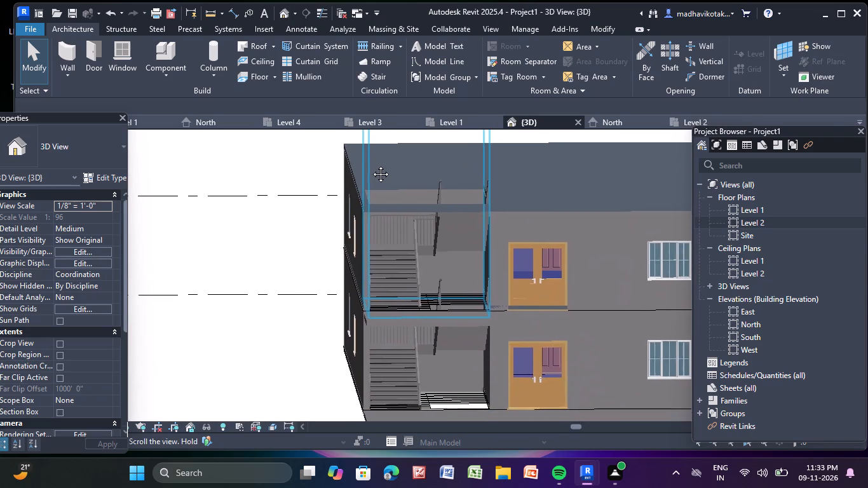
middle_drag(371, 165, 370, 164)
click(370, 164)
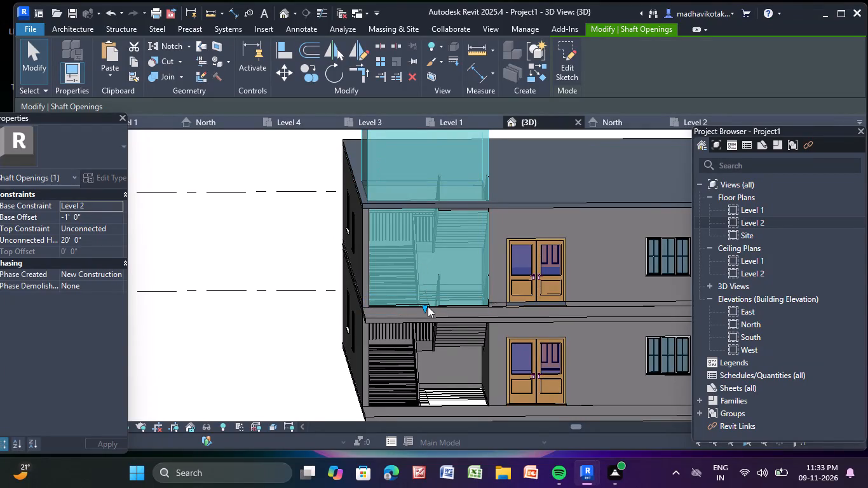
drag(424, 306, 424, 346)
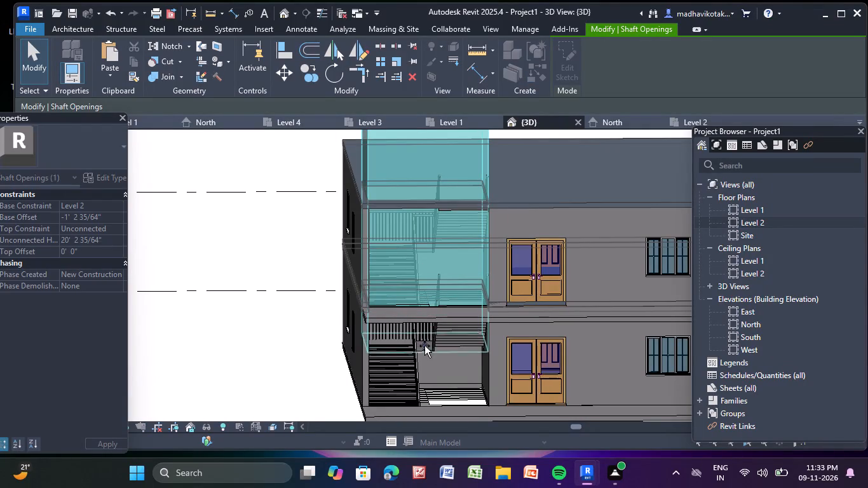
drag(424, 346, 428, 401)
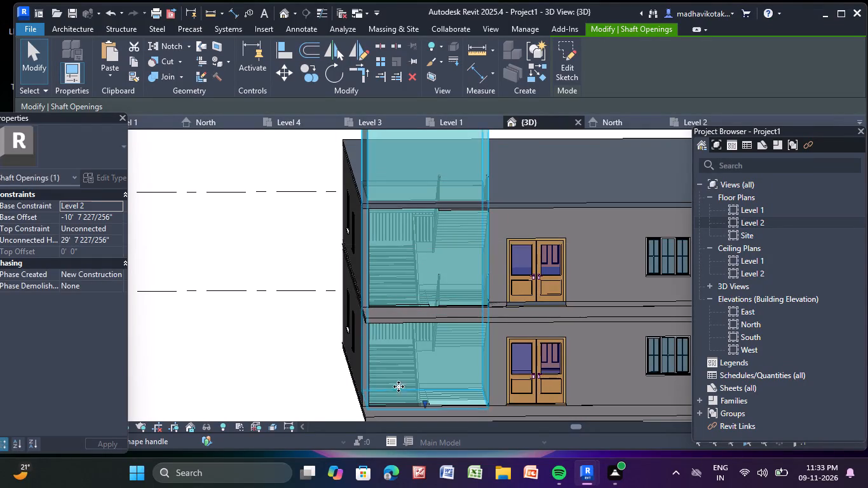
click(231, 344)
scroll(245, 342, down, 4)
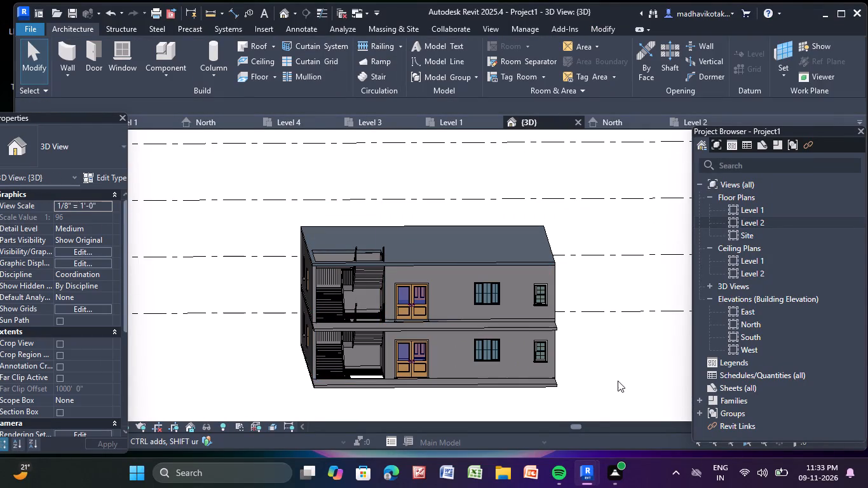
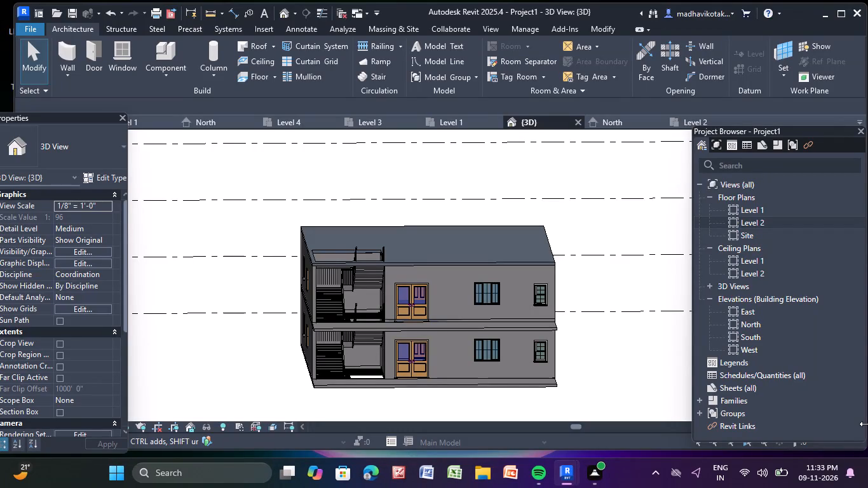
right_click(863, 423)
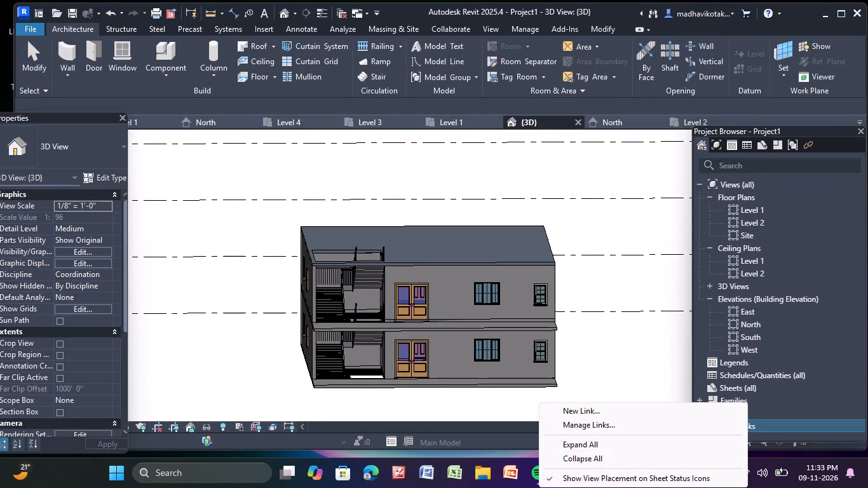
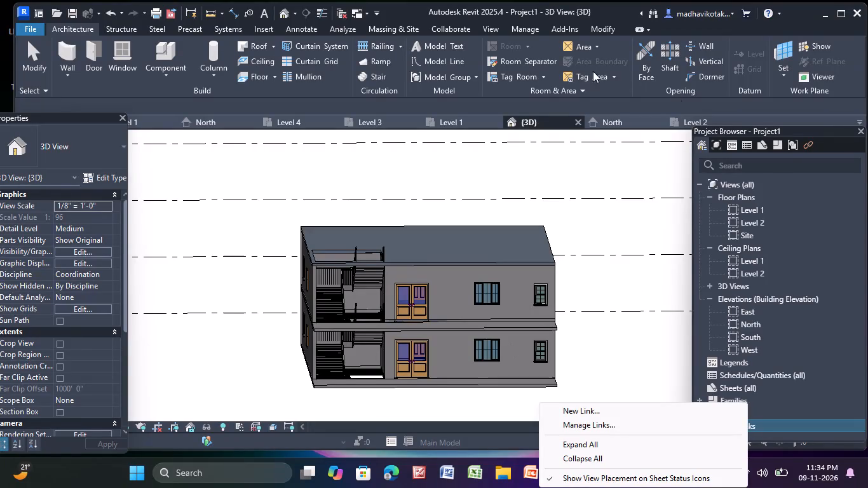
Examine the stair opening in the roof and the stairs below it in the 3D view.
click(629, 240)
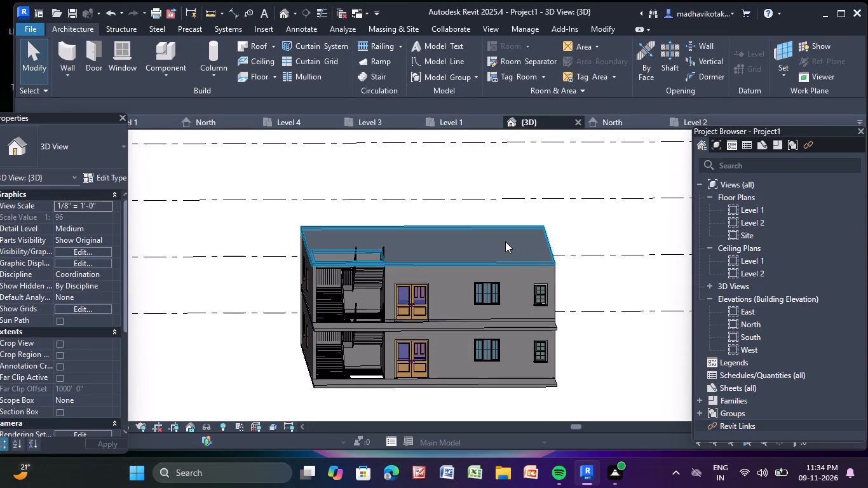
scroll(285, 273, up, 6)
middle_drag(334, 292, 306, 272)
scroll(325, 285, up, 3)
click(267, 244)
scroll(267, 244, down, 5)
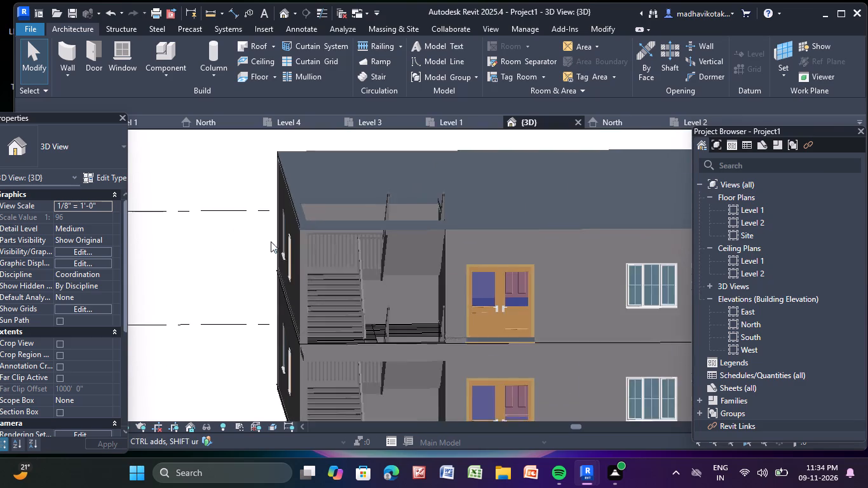
scroll(285, 236, down, 5)
middle_drag(325, 251, 278, 318)
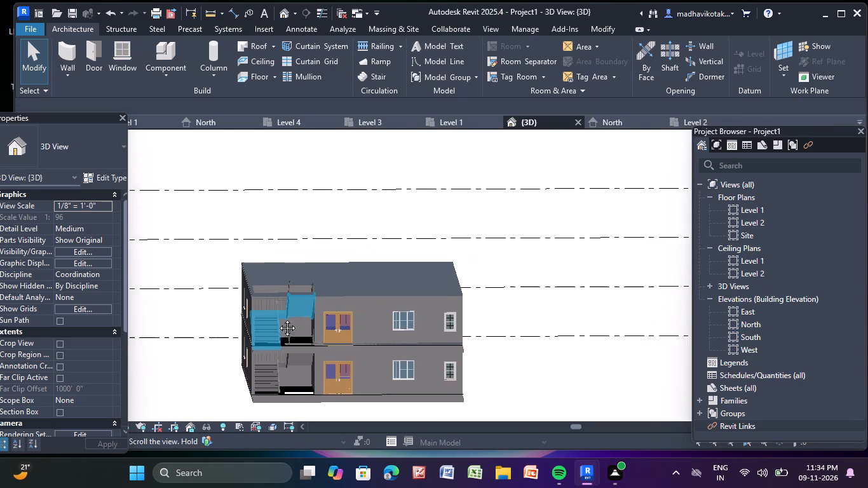
middle_drag(278, 318, 383, 280)
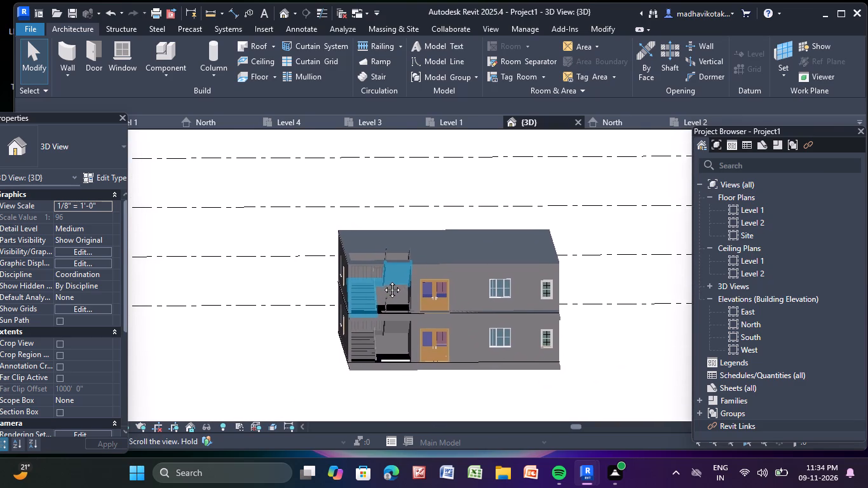
middle_drag(383, 280, 395, 273)
Lower the top of the stair shaft opening, keeping it slightly above the roof.
scroll(409, 268, up, 1)
scroll(508, 234, up, 1)
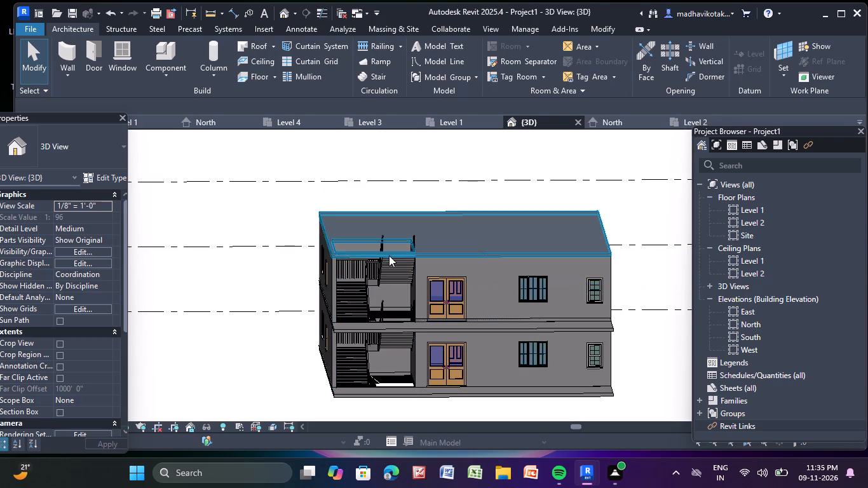
click(392, 198)
scroll(399, 180, up, 7)
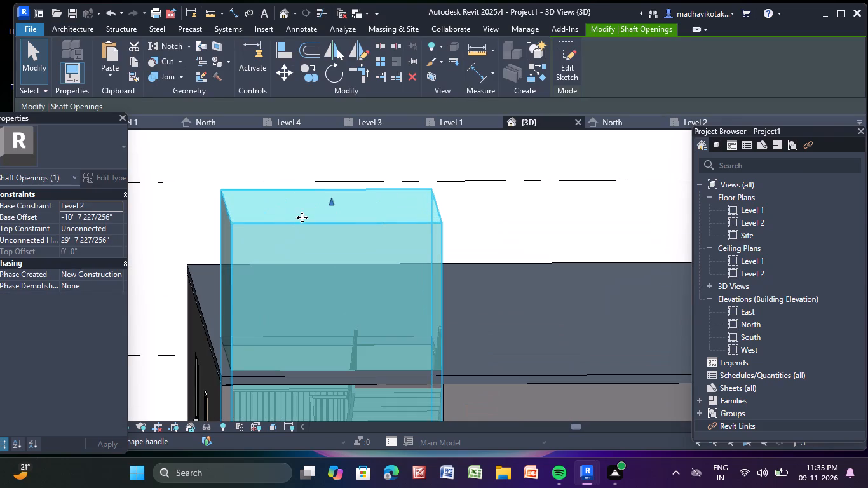
drag(334, 200, 327, 241)
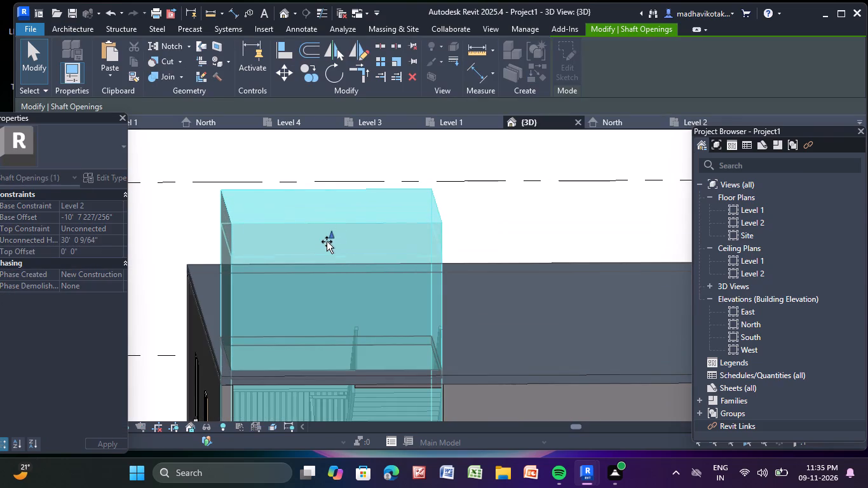
drag(327, 241, 327, 244)
click(168, 207)
Inspect the roof opening, the front facade and the Level 1 front balcony slab.
scroll(233, 216, down, 6)
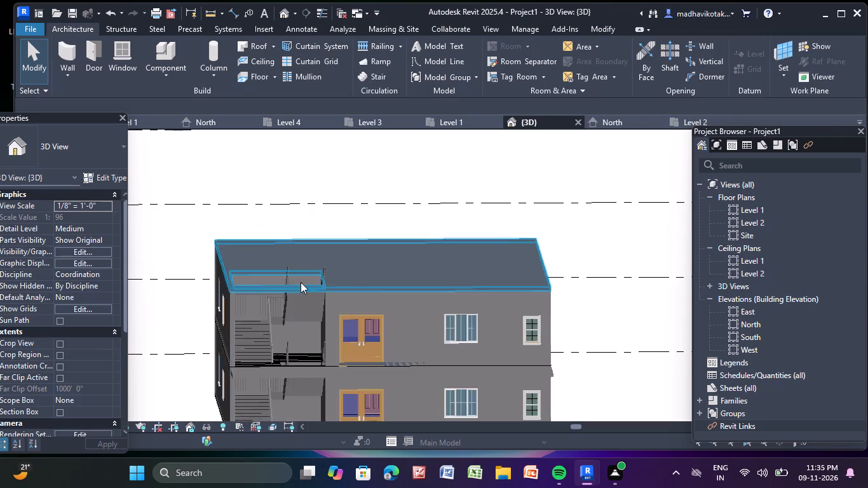
scroll(309, 276, down, 6)
click(428, 185)
scroll(332, 289, up, 9)
middle_click(336, 291)
scroll(372, 279, down, 4)
middle_drag(410, 351, 398, 309)
scroll(454, 351, up, 5)
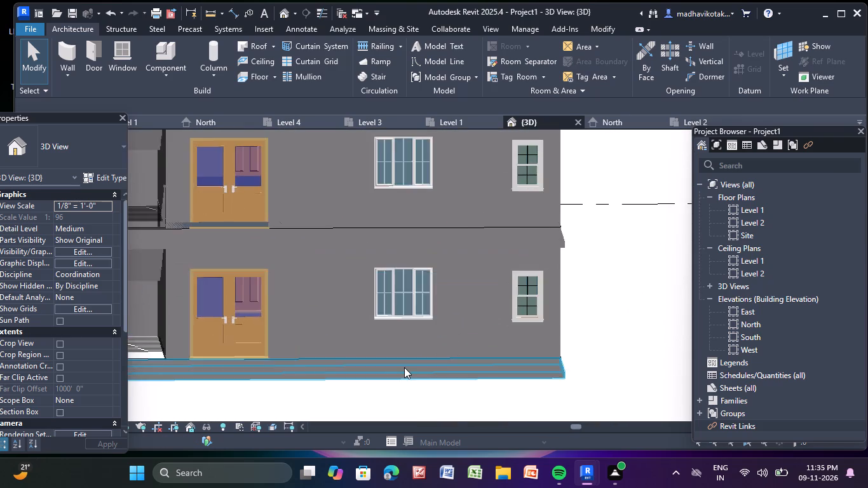
click(404, 367)
scroll(346, 351, down, 7)
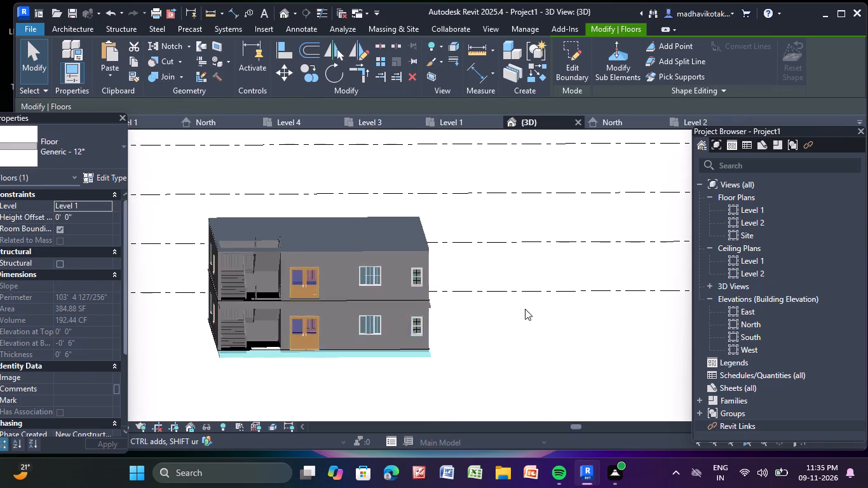
click(529, 334)
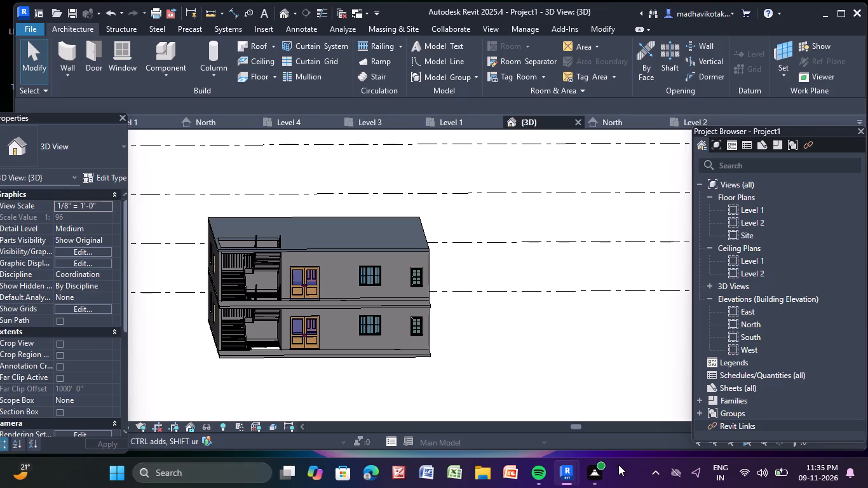
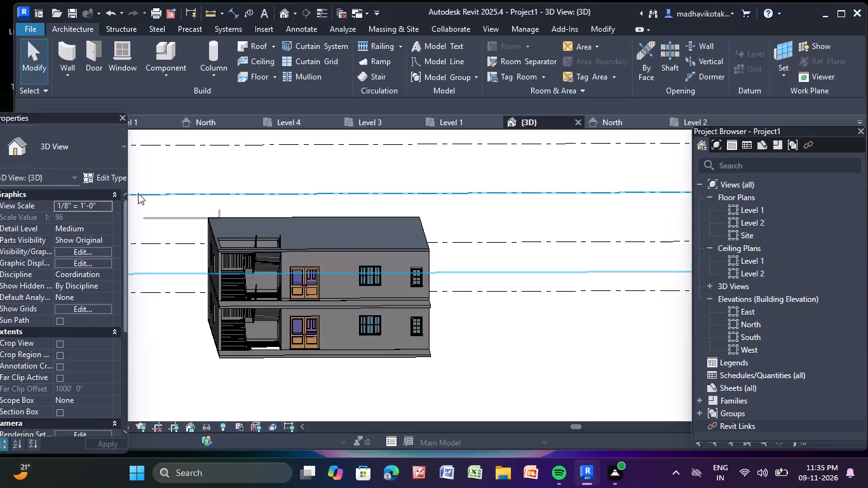
Examine the front facade and the balcony slab edges of both storeys in the 3D view.
middle_drag(449, 258, 498, 253)
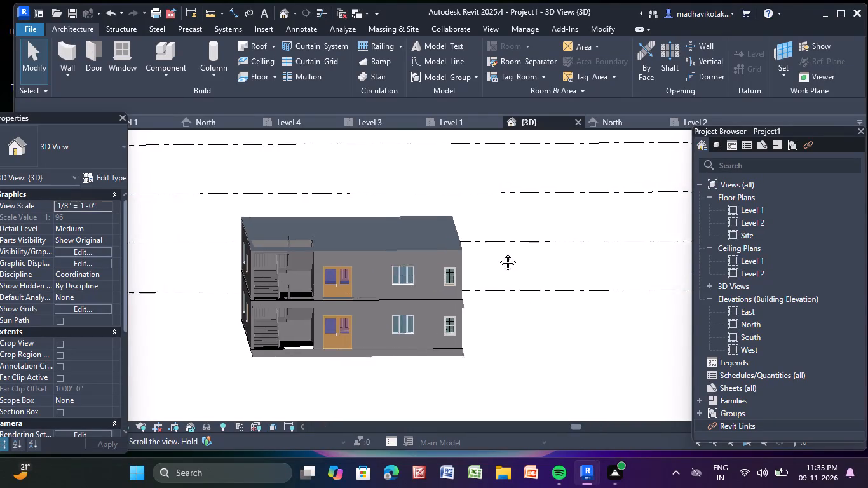
middle_drag(498, 253, 532, 231)
scroll(500, 222, up, 4)
middle_drag(494, 249, 502, 236)
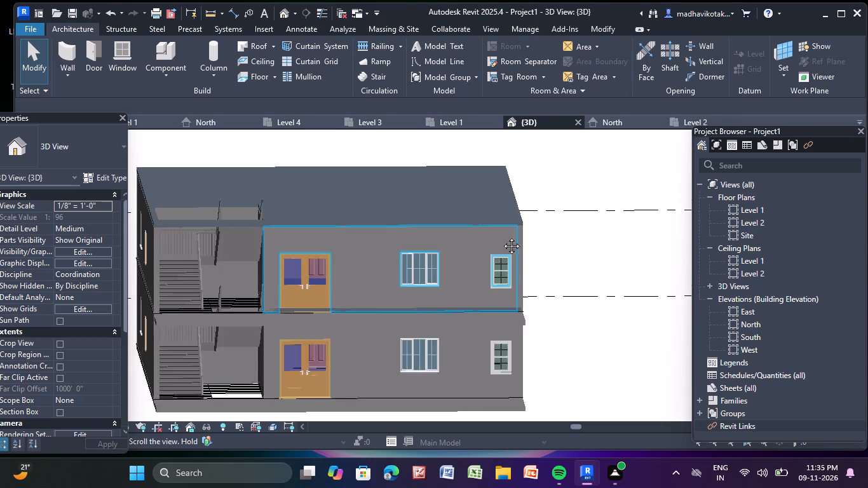
middle_drag(502, 236, 590, 147)
scroll(567, 168, up, 4)
Open the Level 2 floor plan and examine the front balcony slab outline below the stairs and bedroom.
double_click(751, 223)
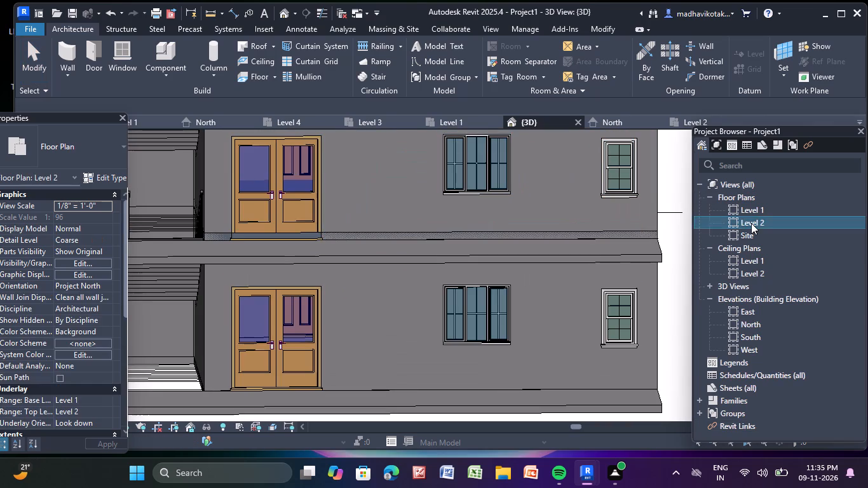
scroll(663, 214, down, 5)
middle_drag(630, 240, 622, 198)
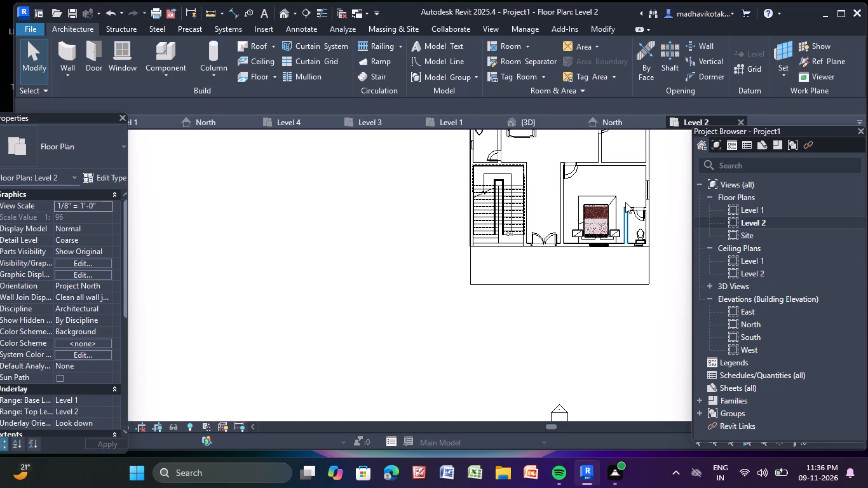
scroll(594, 285, up, 4)
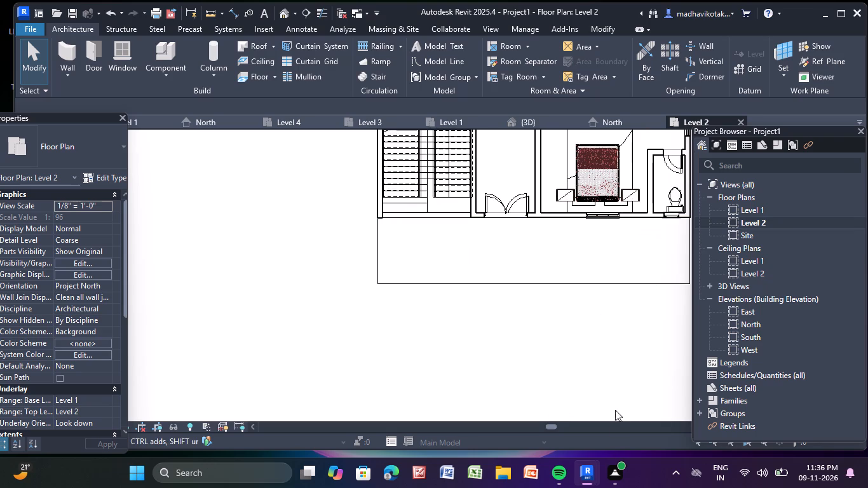
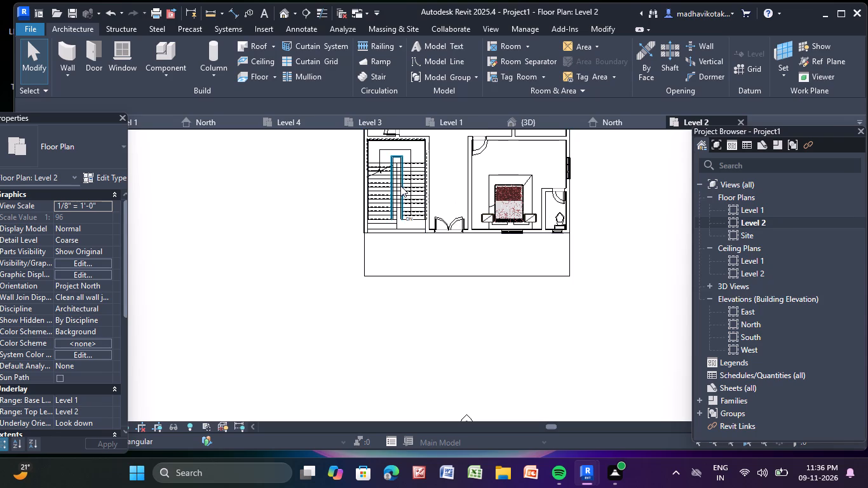
Draw a chained zigzag of model lines, segments about 2' long, along the Level 2 balcony slab's stair-side edge from the wall corner to the front edge.
click(383, 270)
click(287, 213)
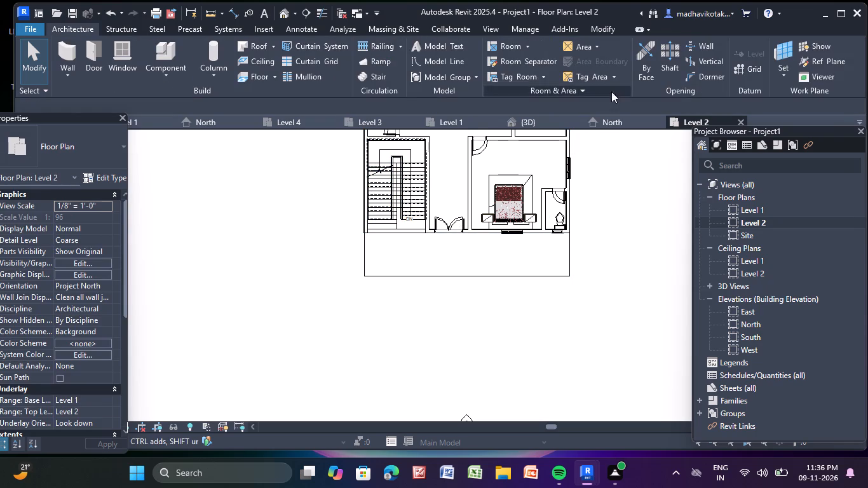
click(455, 62)
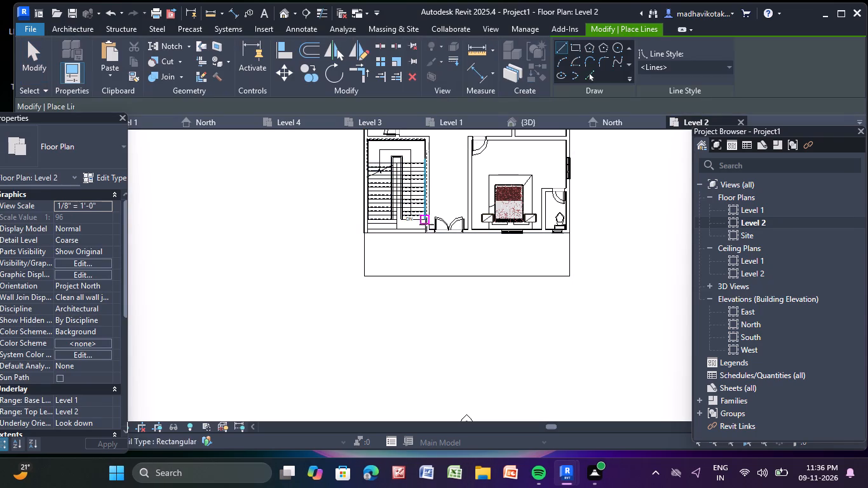
scroll(369, 269, up, 5)
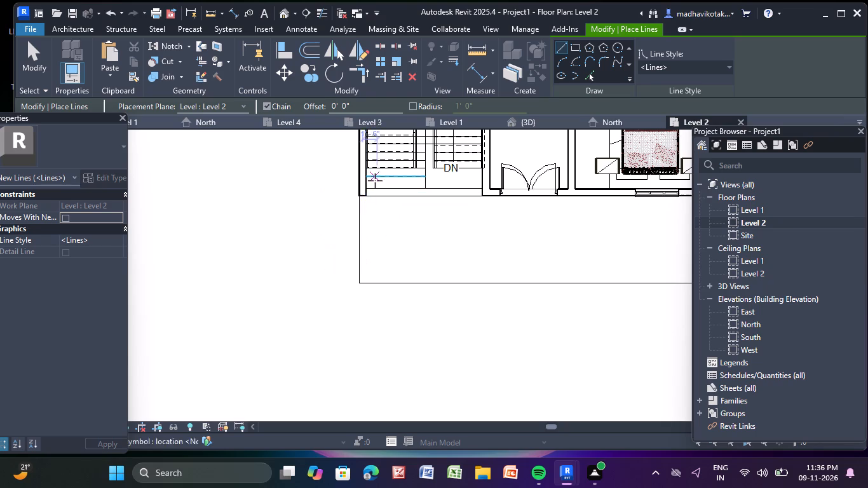
scroll(375, 180, up, 6)
click(356, 196)
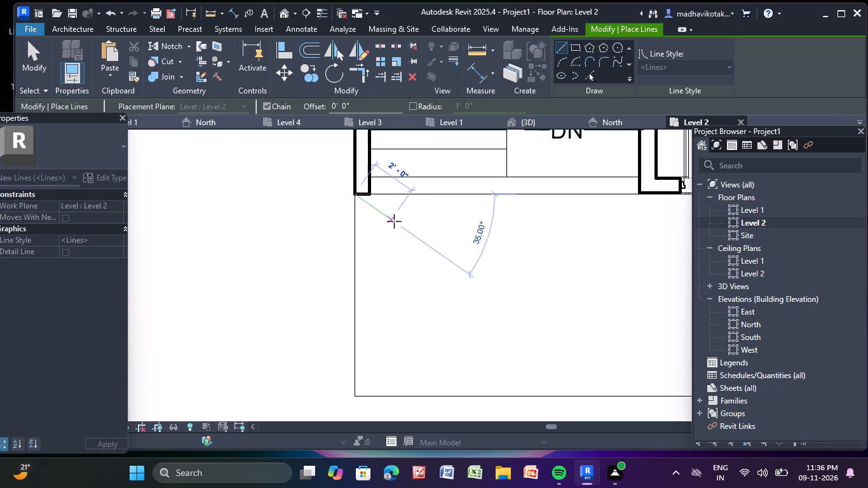
click(394, 221)
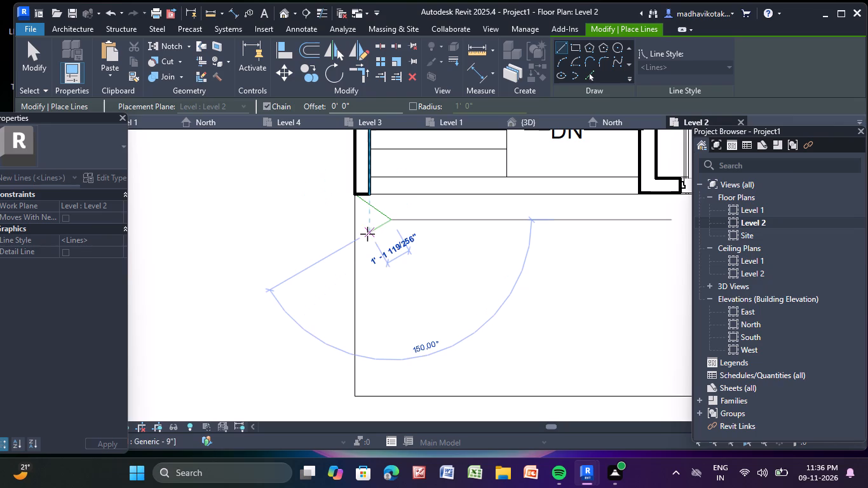
click(356, 245)
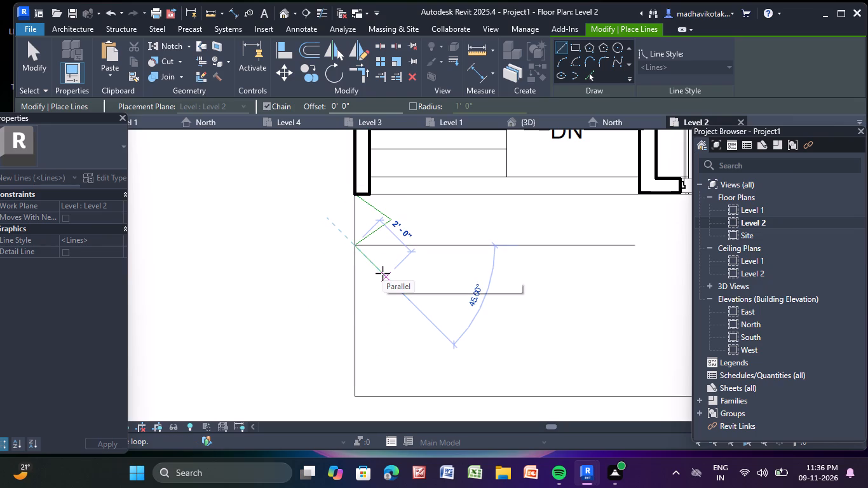
click(383, 273)
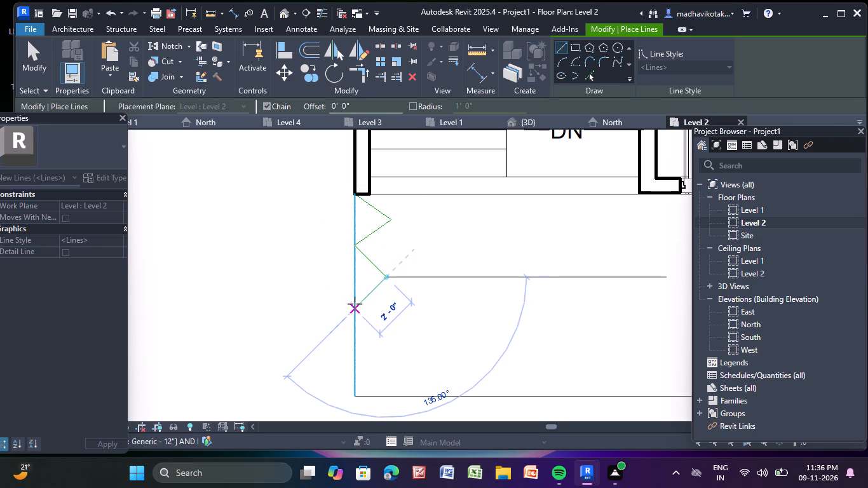
click(354, 307)
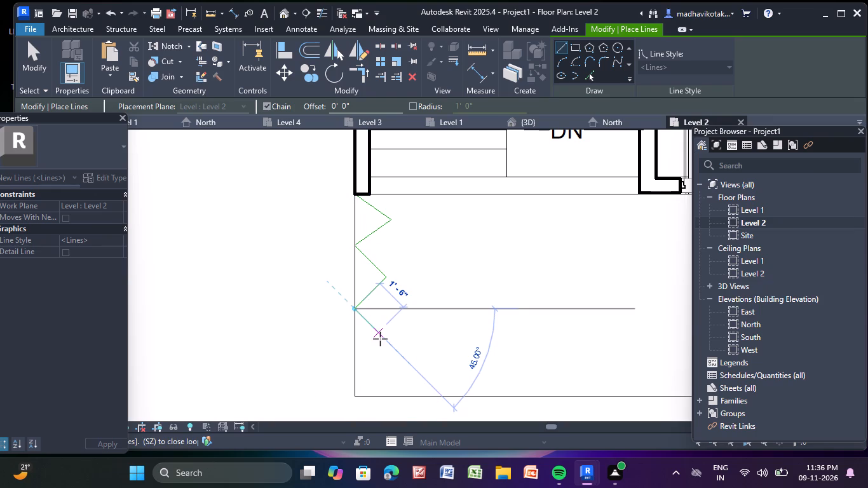
click(380, 342)
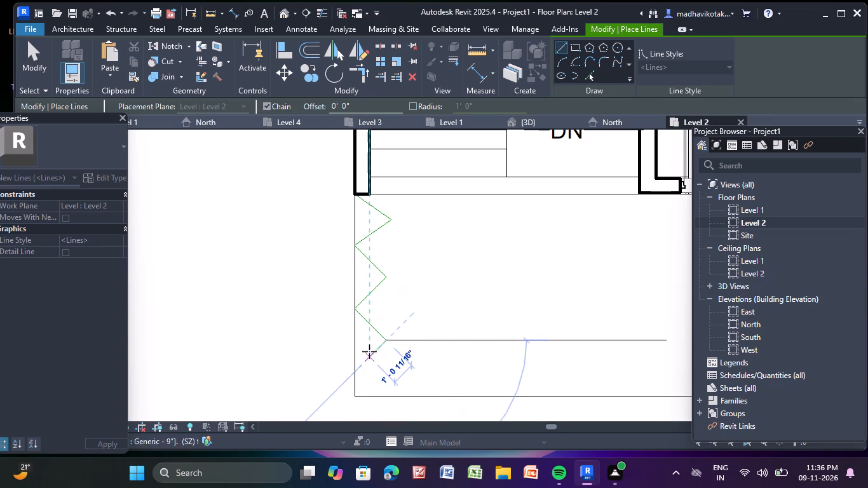
click(352, 374)
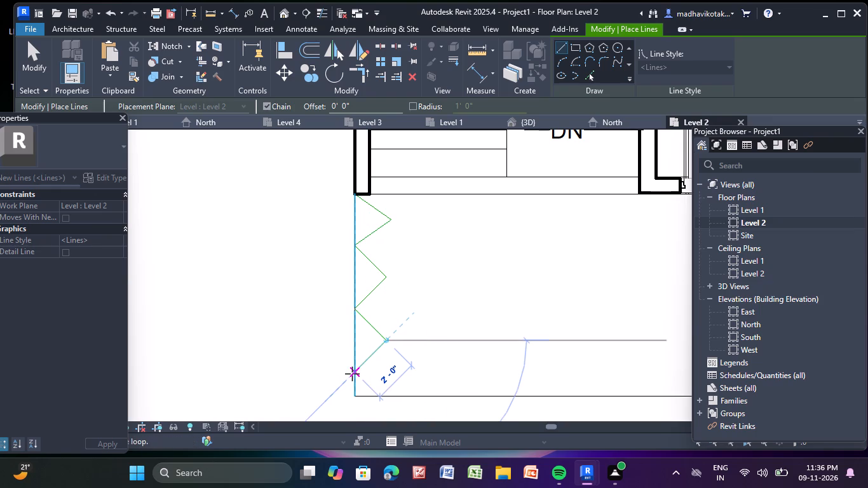
middle_drag(353, 370, 350, 277)
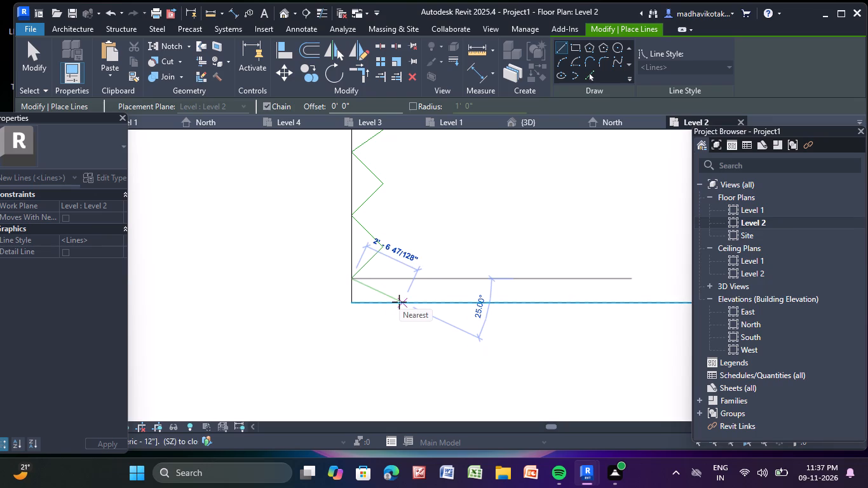
click(398, 302)
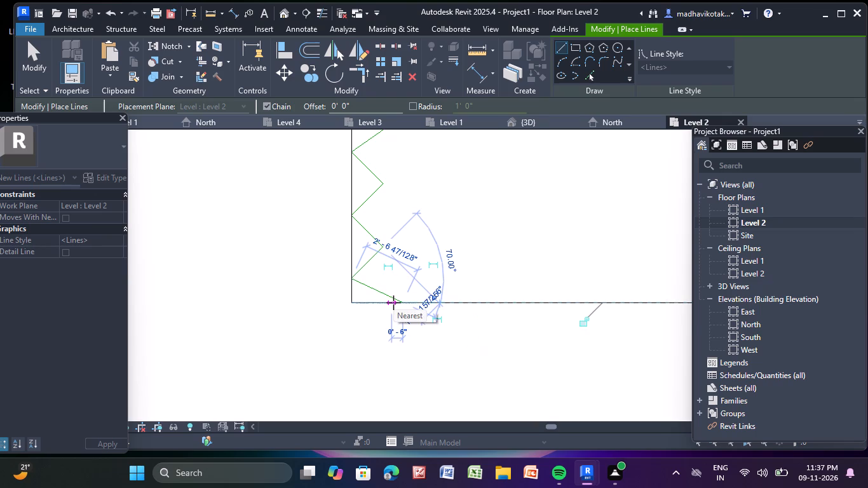
key(Escape)
key(Escape)
key(Escape)
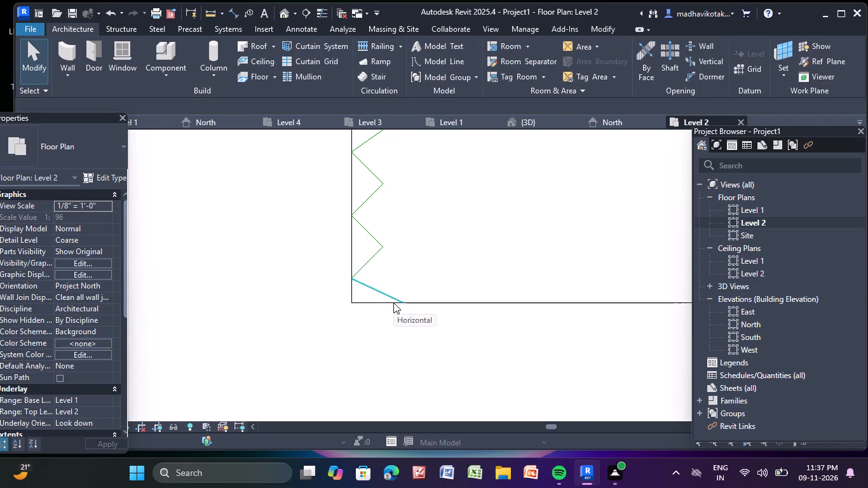
Examine the zigzag model lines on the balcony slab's stair-side end in the Level 2 plan and the 3D view.
scroll(390, 288, down, 5)
scroll(376, 237, down, 2)
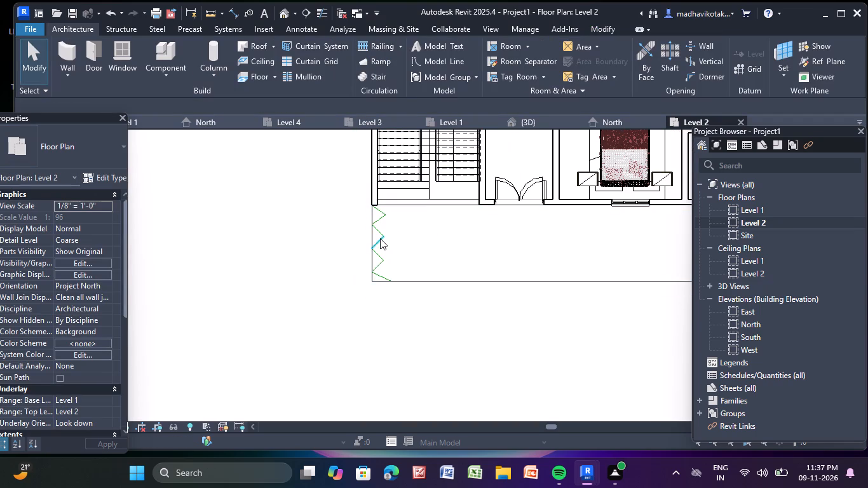
scroll(377, 242, down, 3)
click(348, 254)
scroll(363, 241, up, 7)
scroll(374, 196, down, 3)
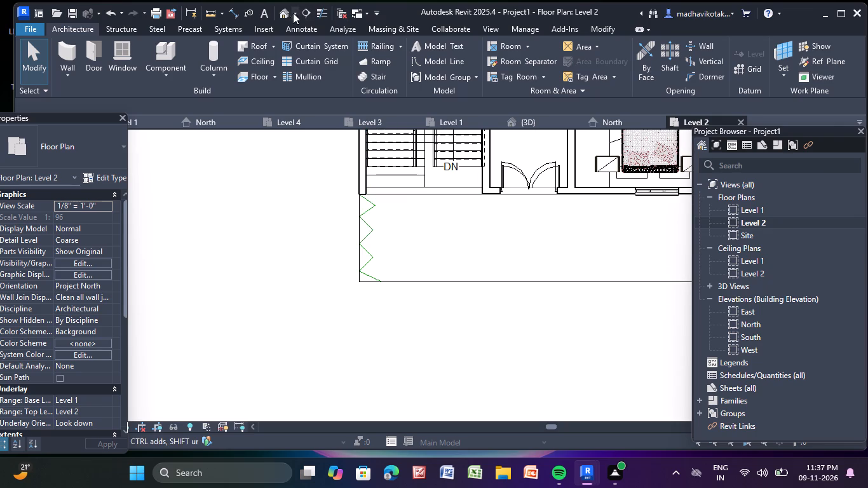
click(286, 13)
scroll(308, 225, down, 3)
middle_drag(315, 232, 485, 243)
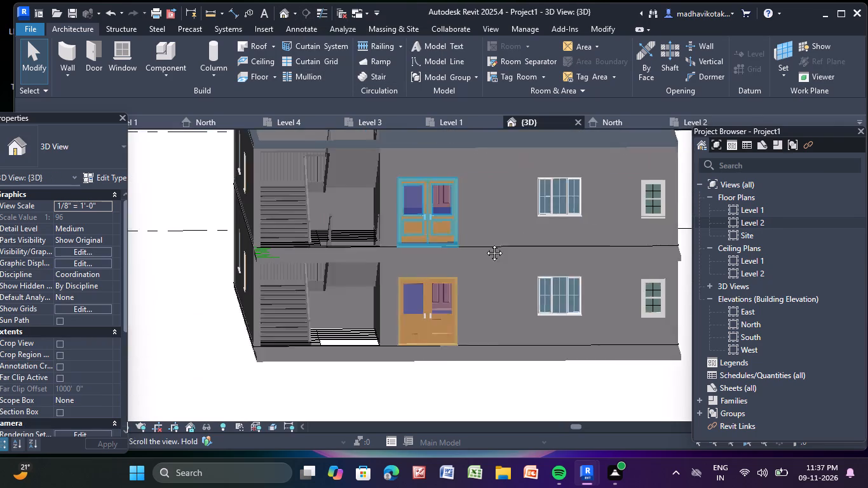
middle_drag(485, 243, 588, 250)
scroll(488, 267, up, 14)
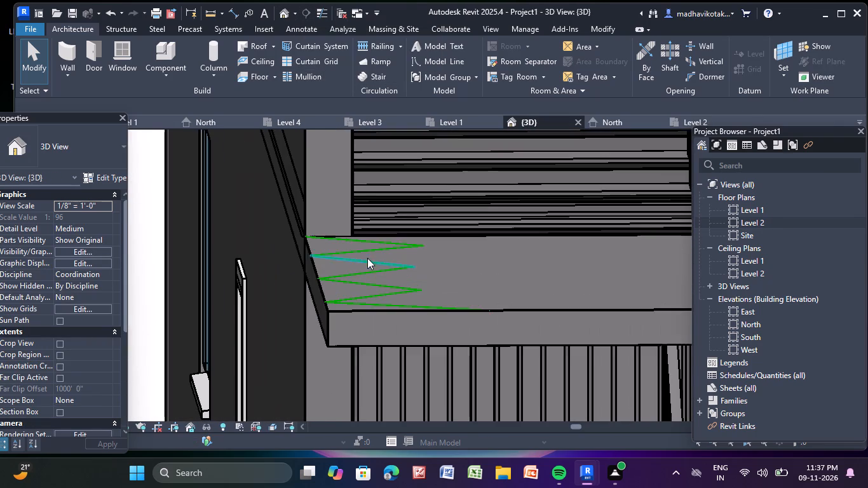
click(362, 269)
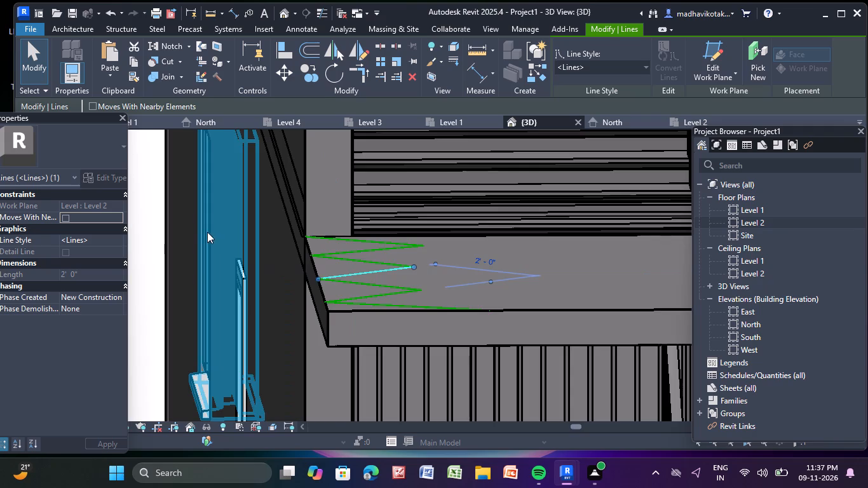
scroll(207, 232, down, 3)
middle_drag(220, 233, 339, 233)
click(245, 207)
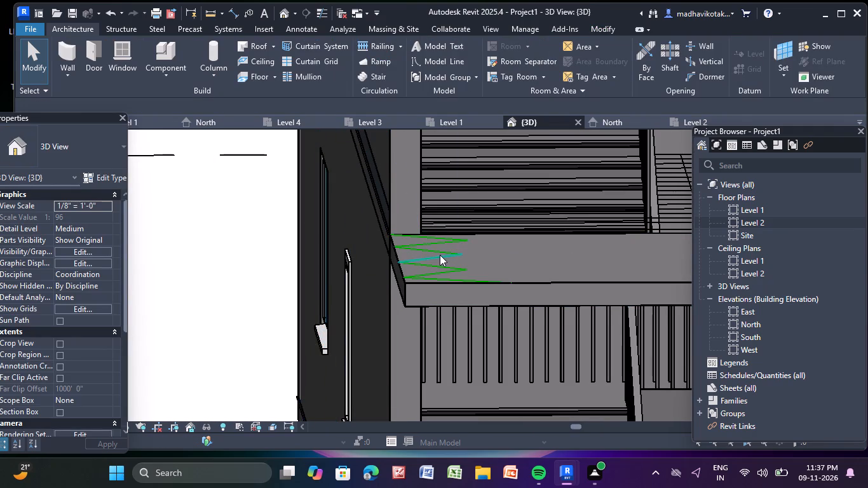
scroll(433, 258, down, 2)
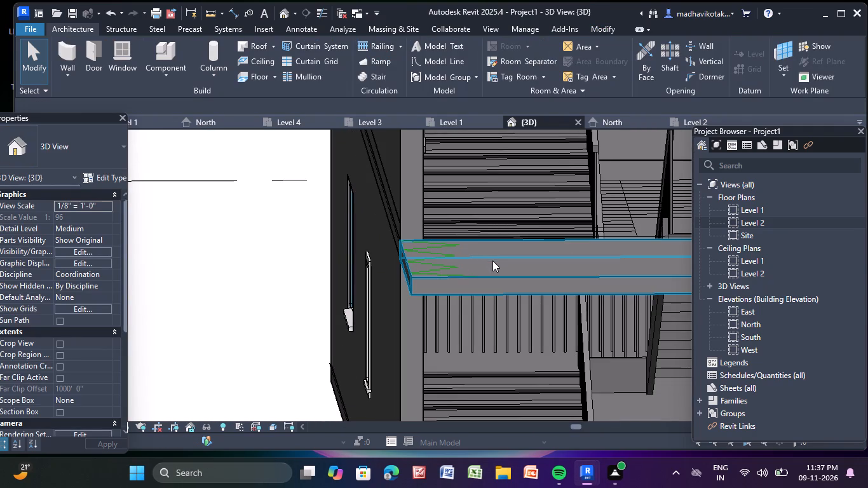
Open the Level 2 balcony floor's boundary sketch for editing and show its stair-side corner in the Level 1 floor plan.
click(491, 264)
scroll(484, 220, up, 2)
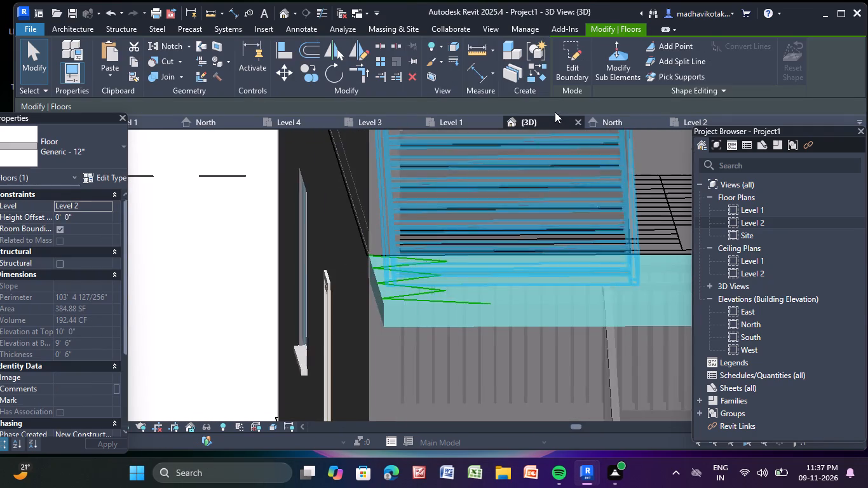
click(576, 69)
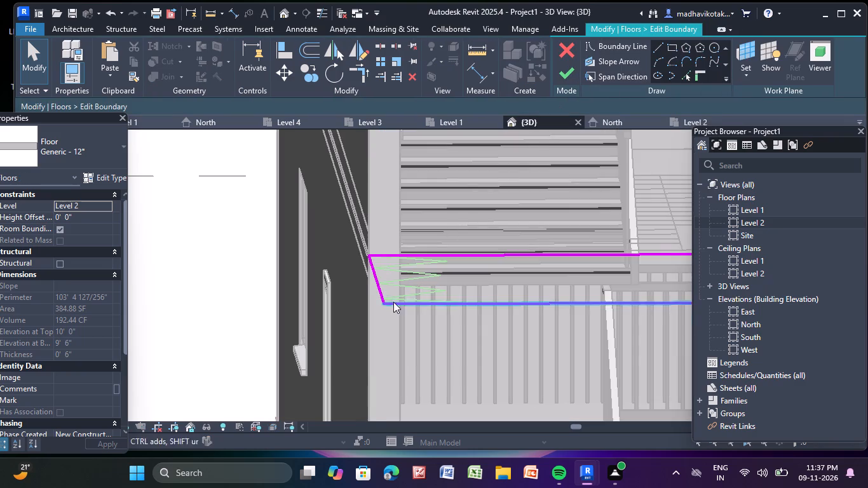
scroll(392, 303, up, 9)
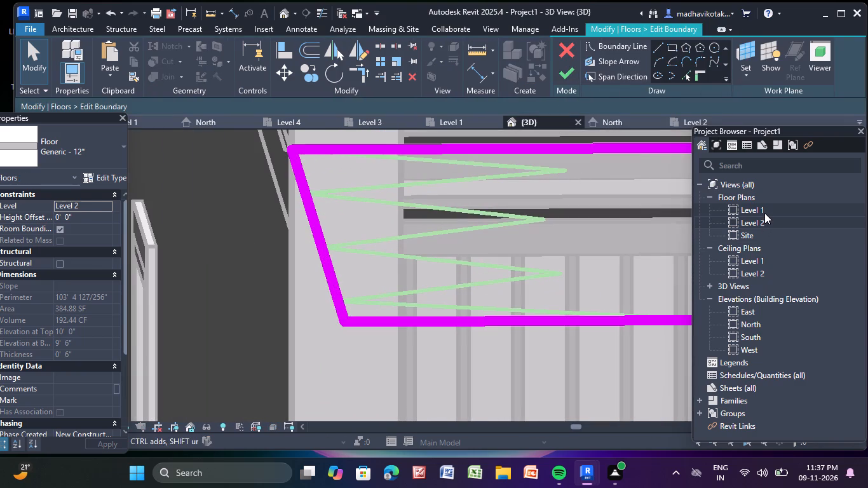
double_click(764, 213)
scroll(549, 237, down, 2)
middle_drag(506, 337, 542, 235)
scroll(518, 254, up, 9)
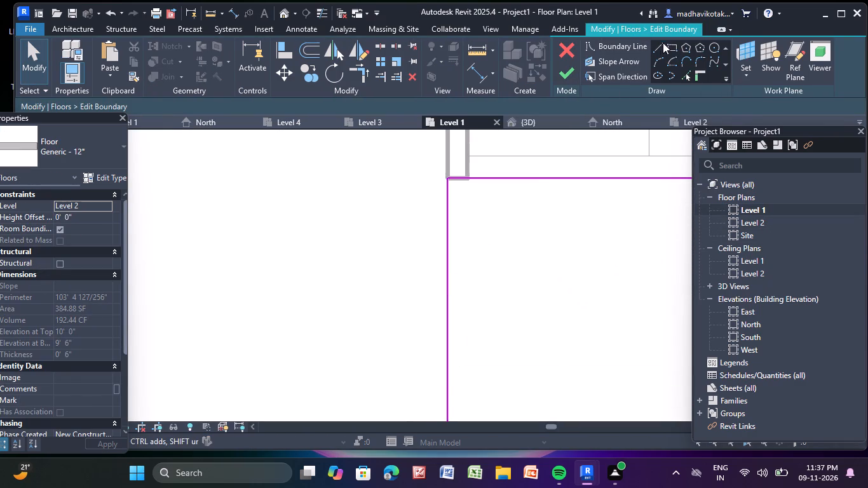
Draw four chained zigzag boundary lines, each about 2' long, along the balcony slab's stair-side edge, starting at the wall corner.
click(660, 45)
scroll(443, 186, up, 4)
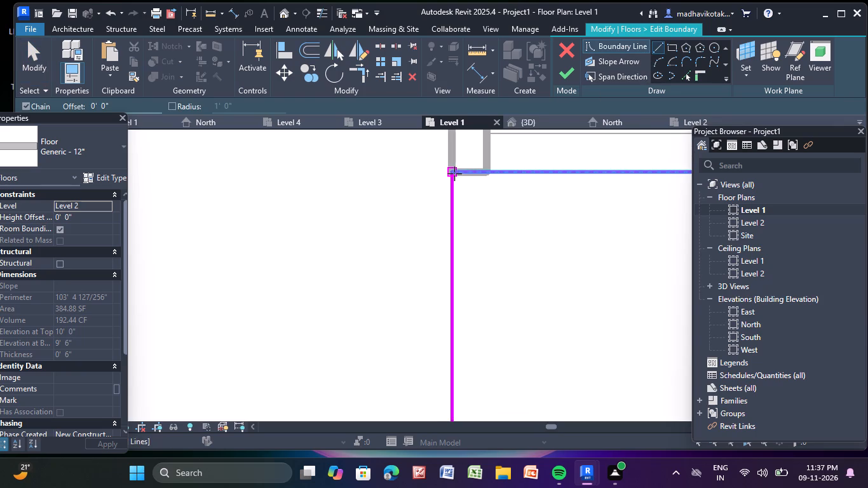
click(454, 173)
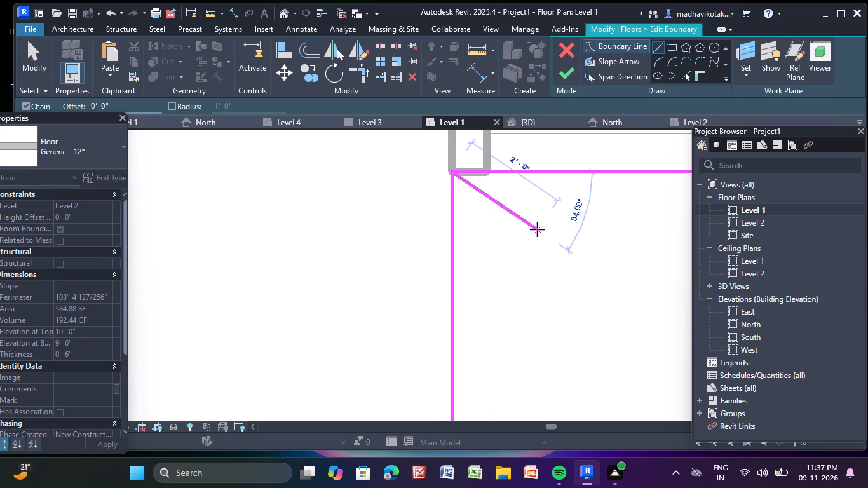
click(540, 229)
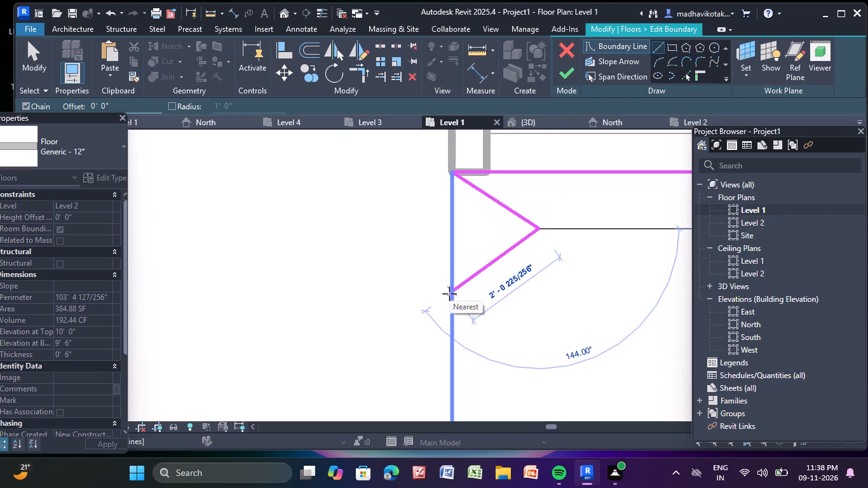
click(449, 294)
click(454, 293)
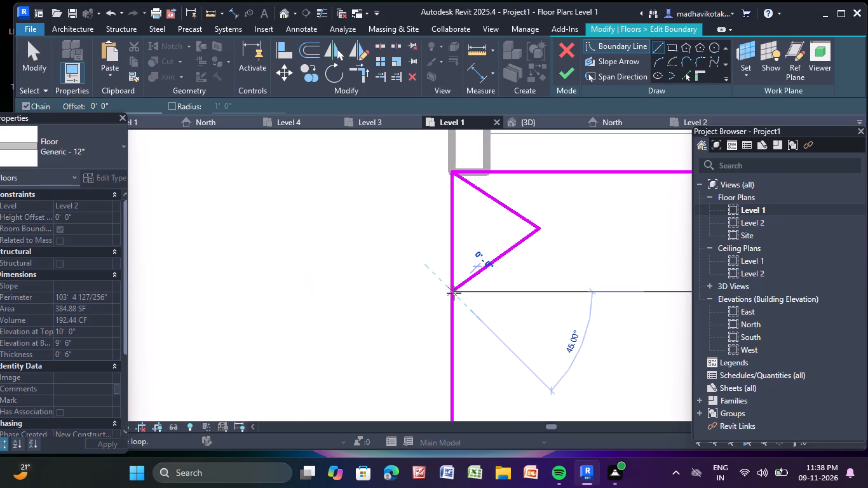
middle_drag(546, 343, 543, 326)
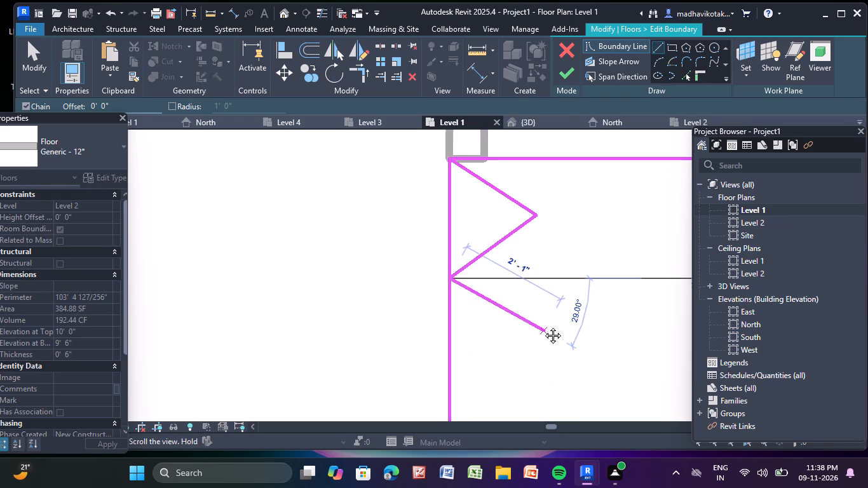
middle_drag(543, 326, 517, 283)
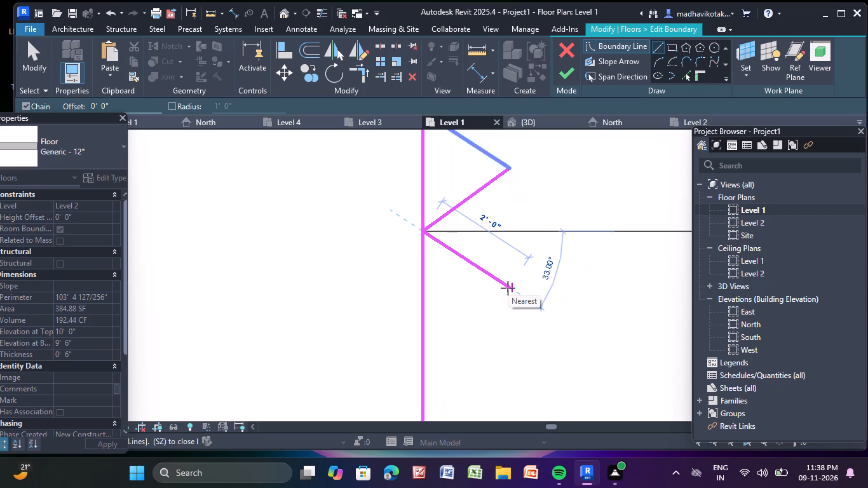
click(508, 288)
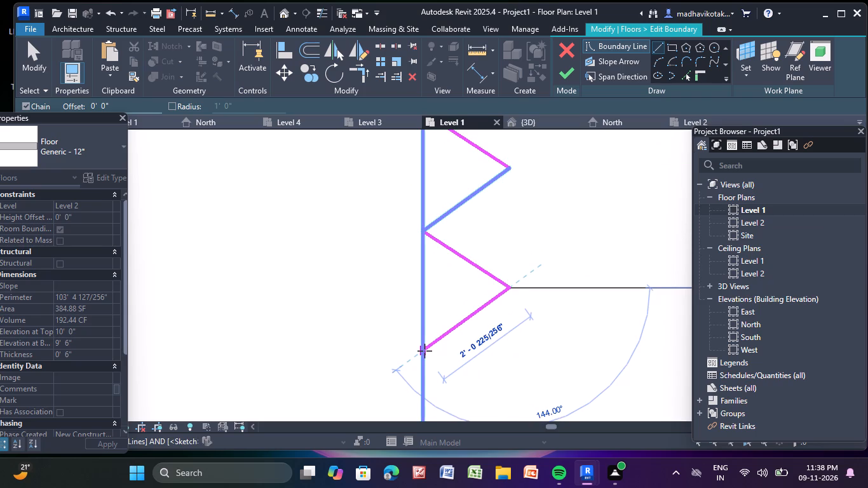
click(424, 351)
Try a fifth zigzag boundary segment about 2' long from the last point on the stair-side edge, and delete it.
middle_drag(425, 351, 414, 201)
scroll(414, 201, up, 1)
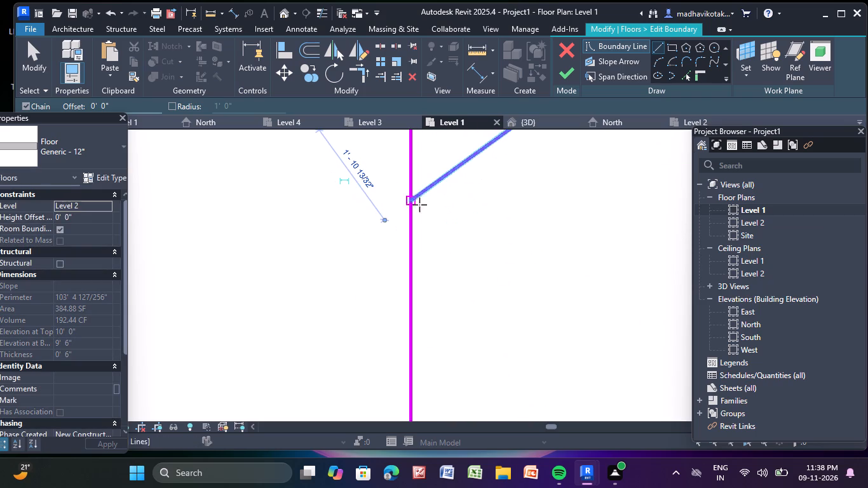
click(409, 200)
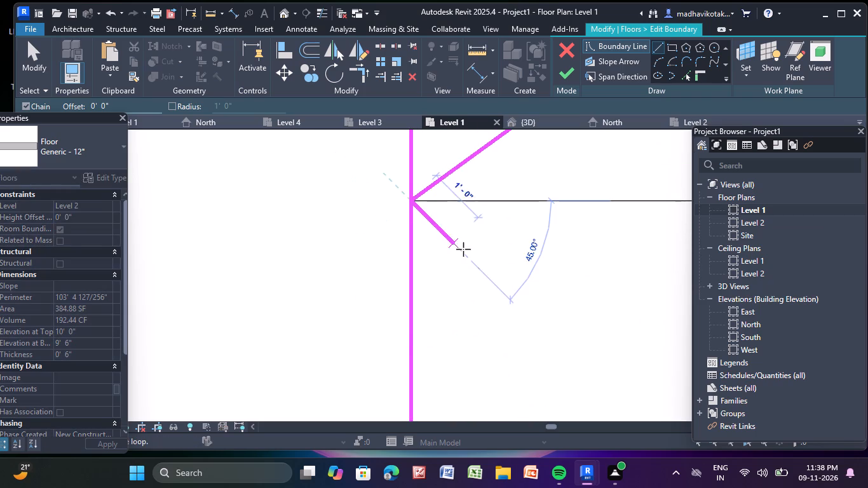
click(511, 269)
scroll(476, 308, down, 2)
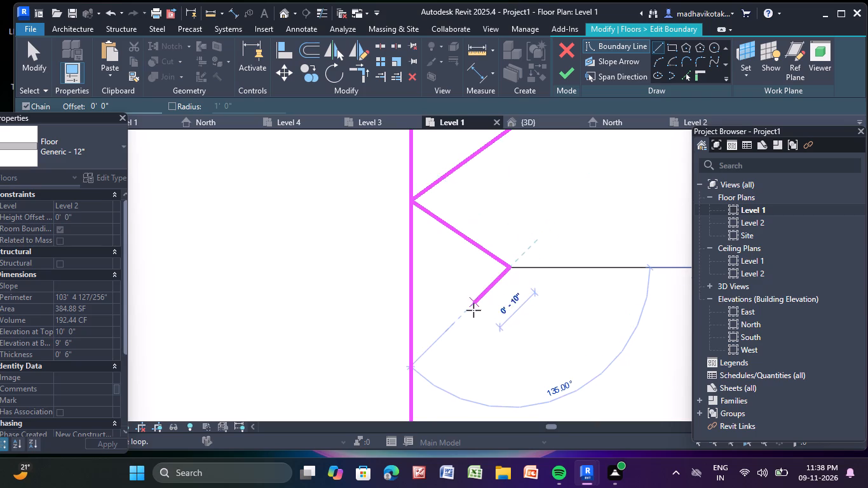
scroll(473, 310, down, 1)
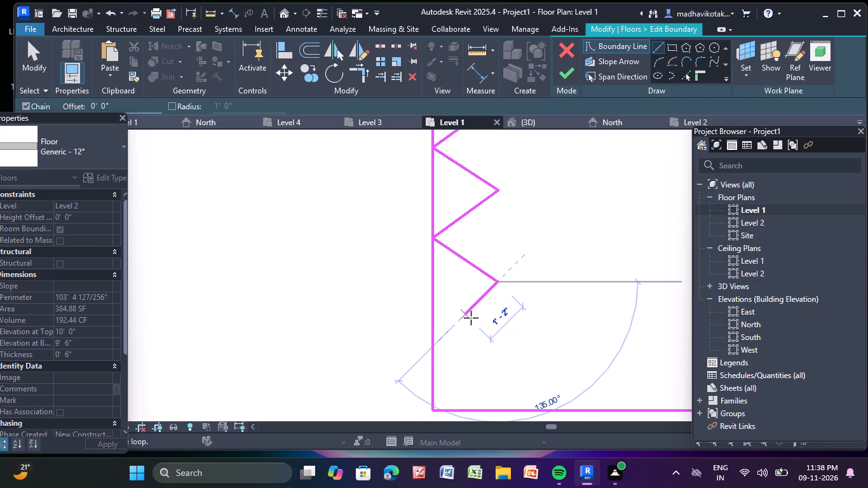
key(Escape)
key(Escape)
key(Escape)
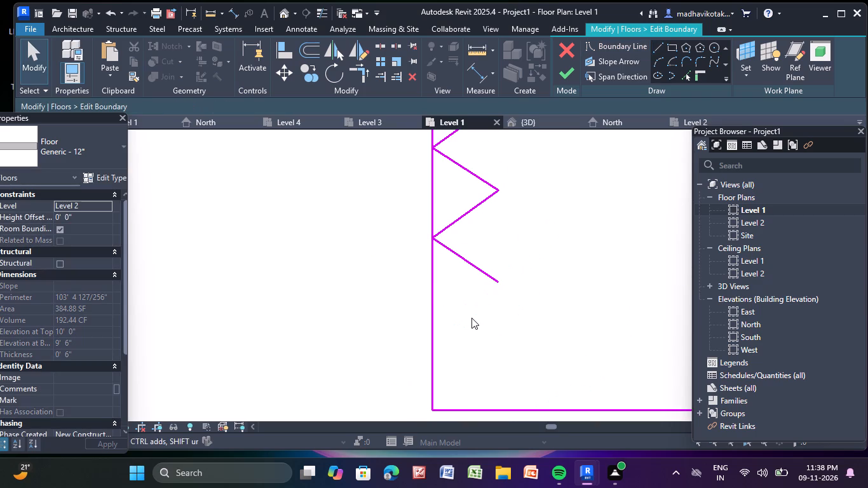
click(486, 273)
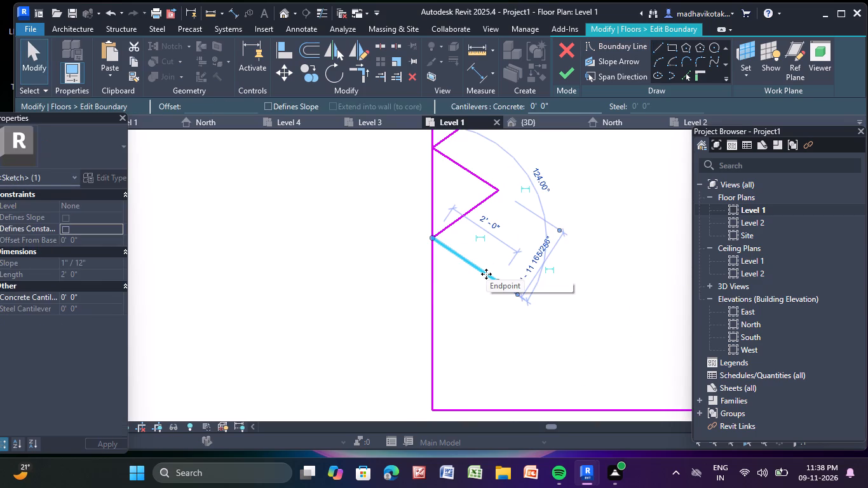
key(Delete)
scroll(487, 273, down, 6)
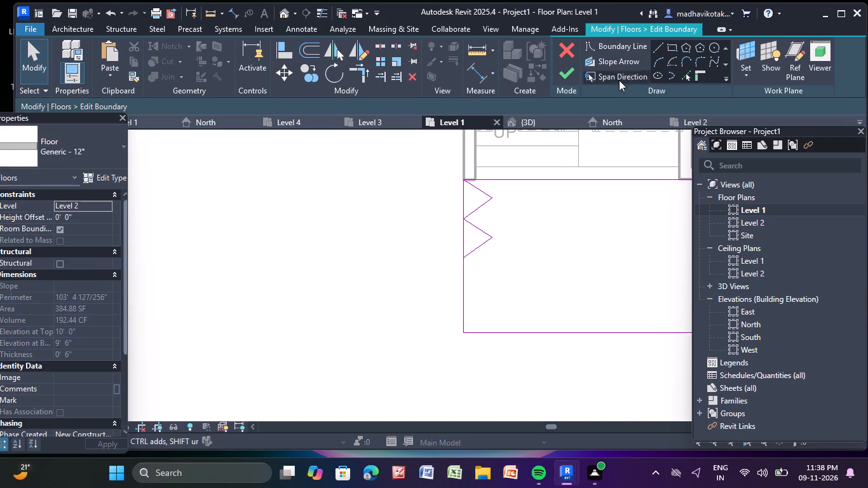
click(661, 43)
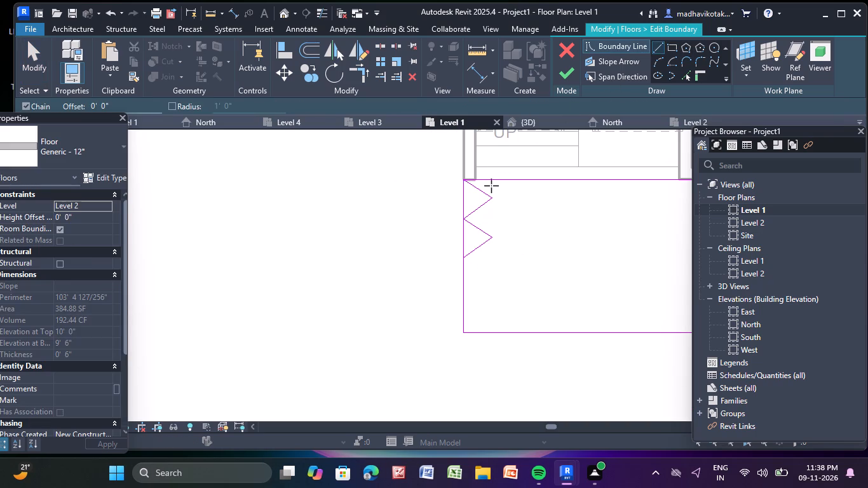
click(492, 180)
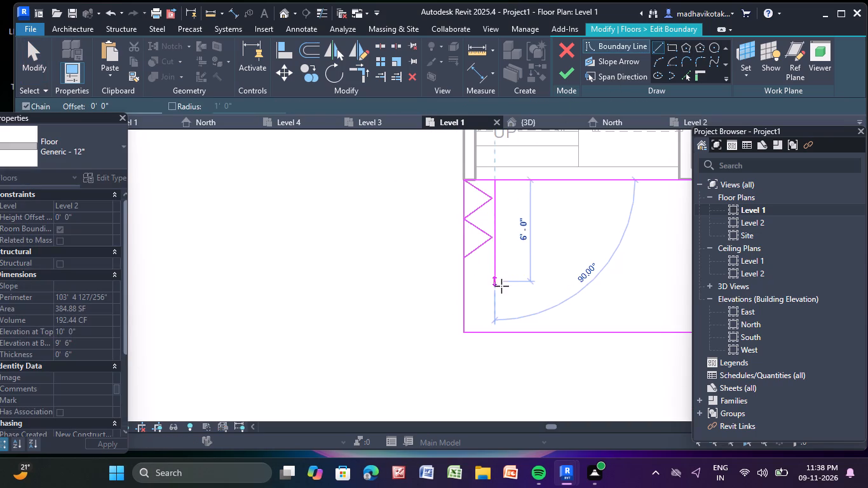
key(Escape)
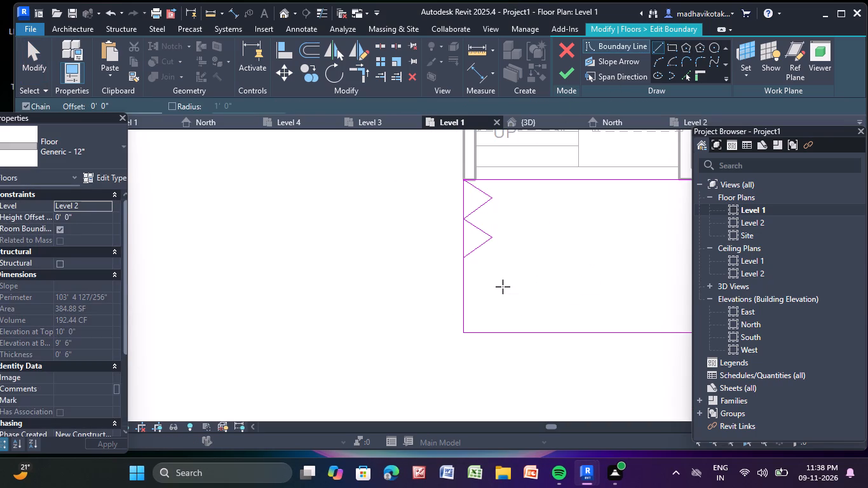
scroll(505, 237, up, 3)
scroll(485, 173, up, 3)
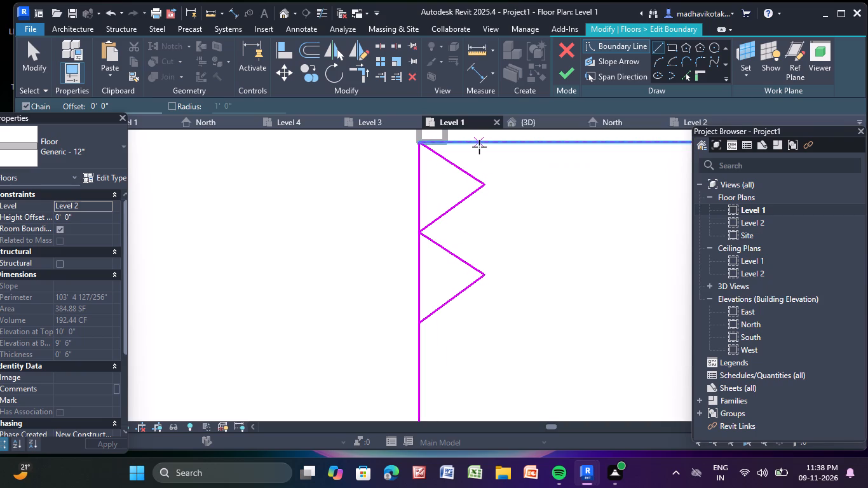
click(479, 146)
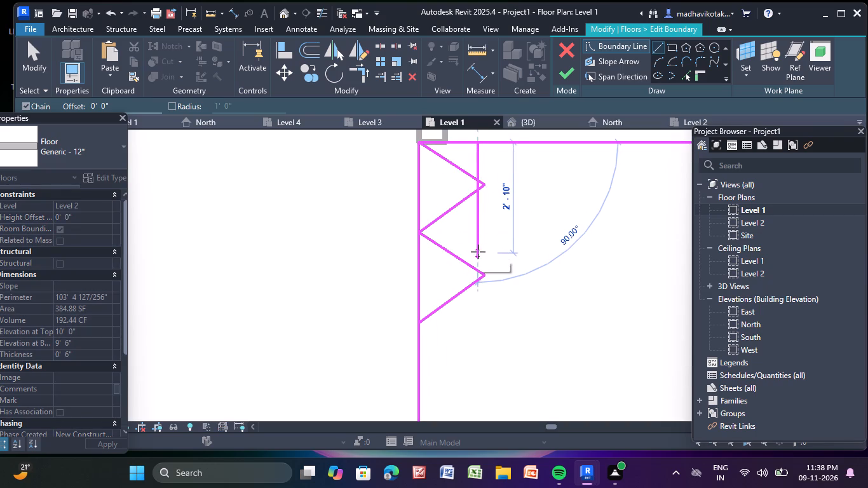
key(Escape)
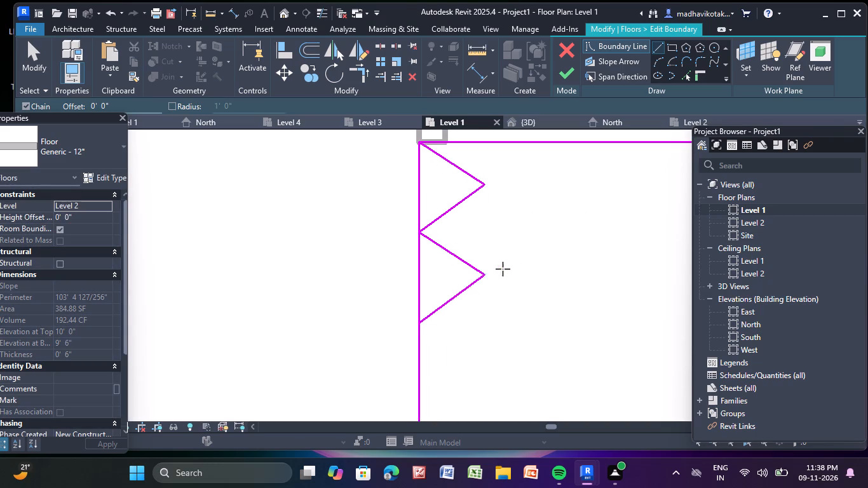
Draw a straight guide line through the zigzag's inner tips, from the second tip to the front edge and about 3'-5" back to the wall-side edge.
drag(483, 274, 484, 281)
middle_drag(484, 349, 517, 161)
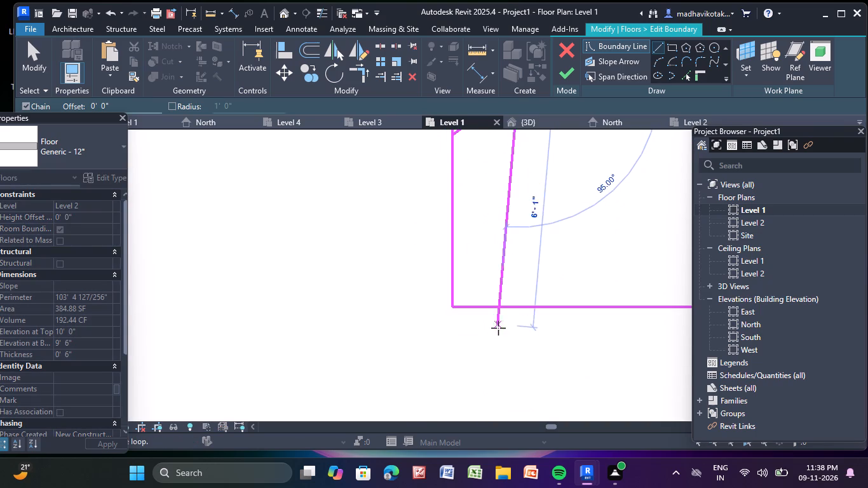
click(520, 307)
middle_drag(516, 308, 496, 412)
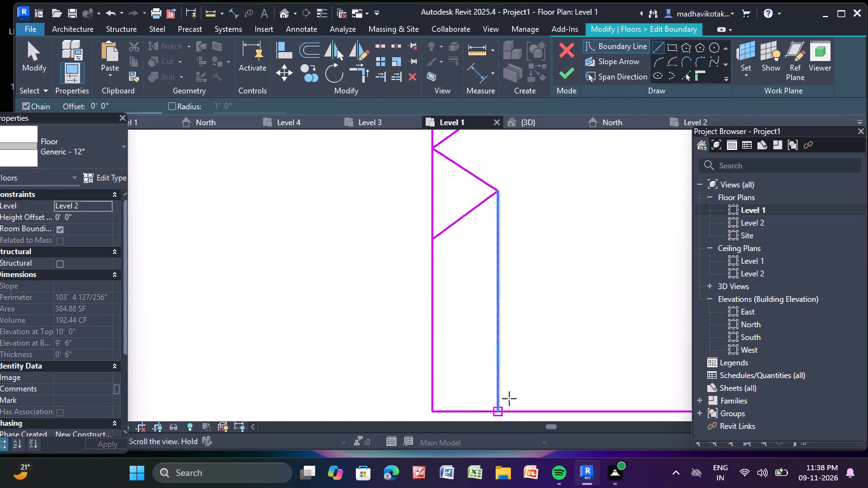
click(498, 191)
middle_drag(503, 181, 465, 335)
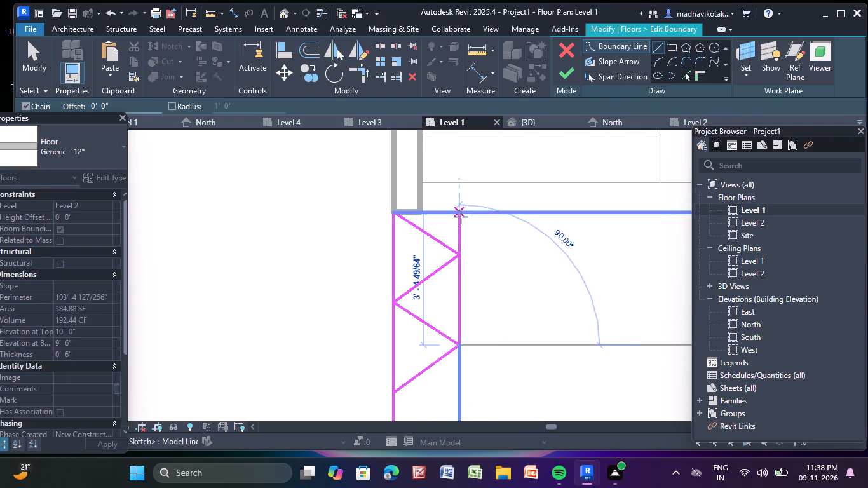
click(461, 217)
key(Escape)
key(Escape)
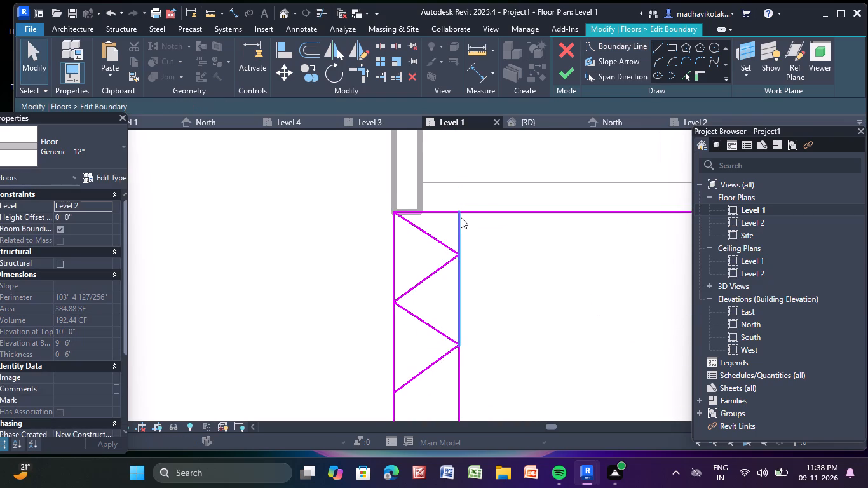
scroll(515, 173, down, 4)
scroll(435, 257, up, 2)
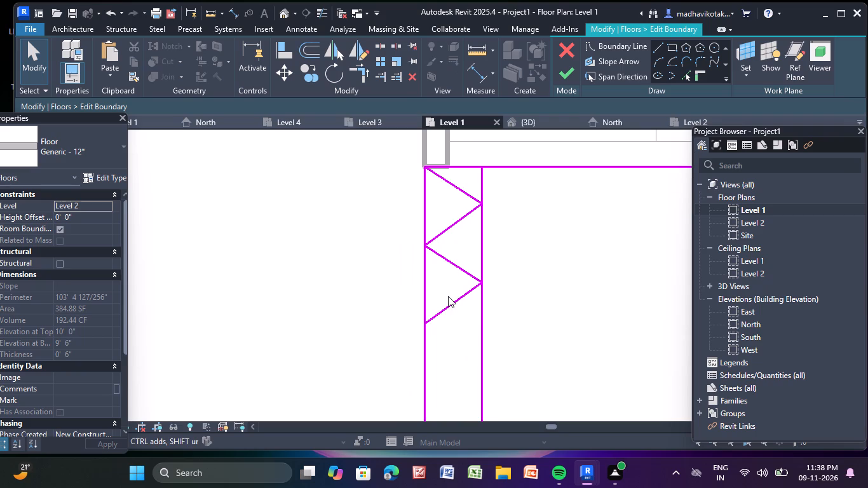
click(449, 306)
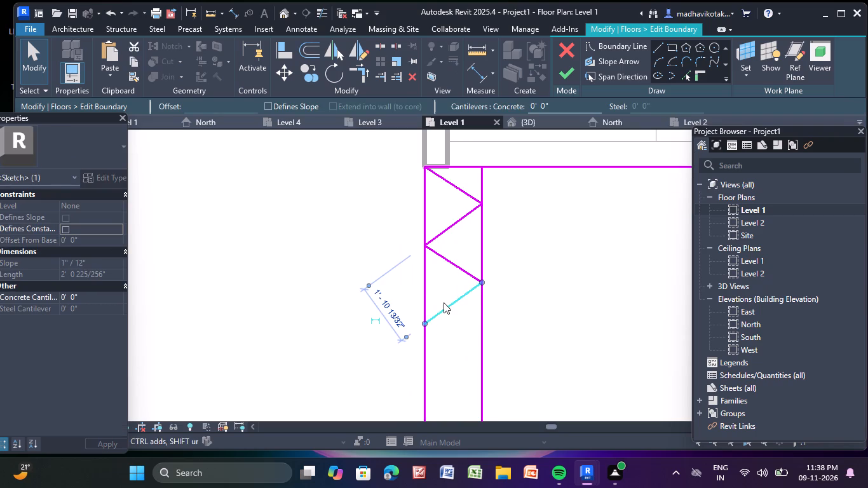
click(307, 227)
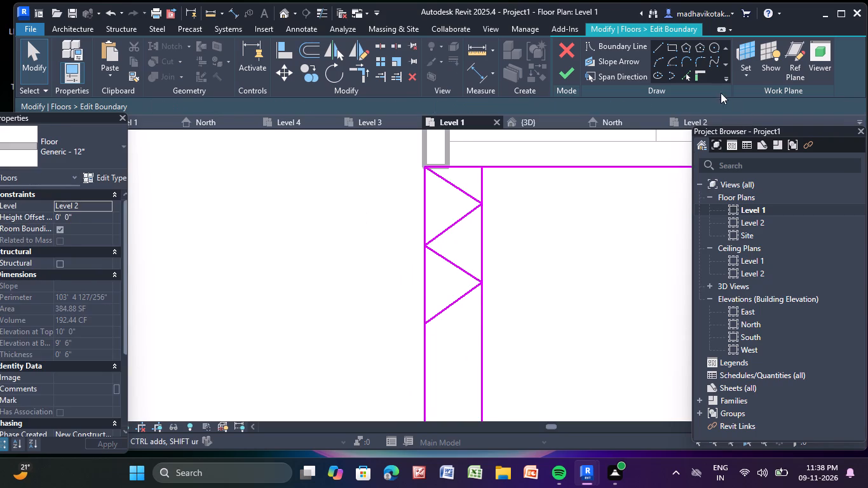
Draw three more zigzag boundary lines, each about 2' long, down the stair-side edge from the zigzag's last outer point.
click(658, 50)
middle_drag(583, 220, 619, 166)
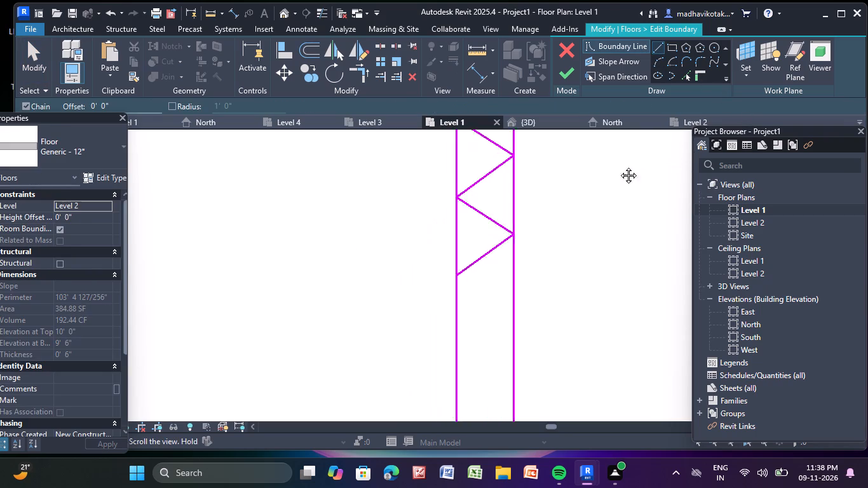
middle_drag(619, 166, 628, 127)
click(470, 230)
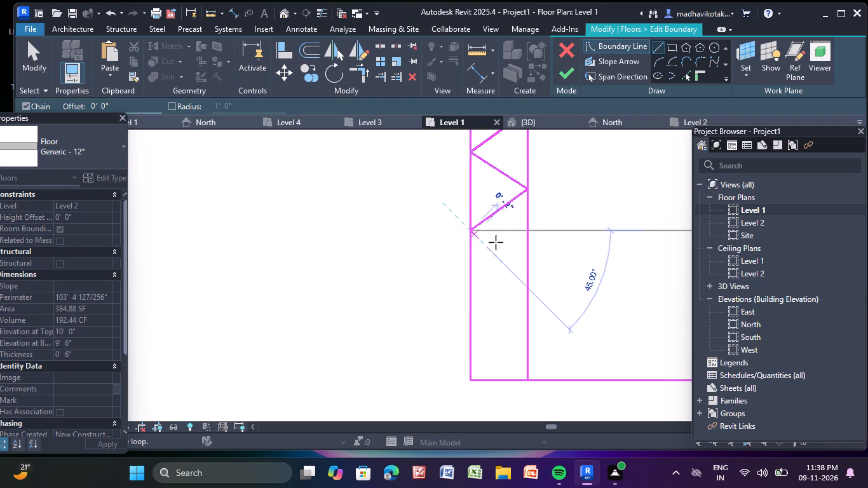
click(527, 268)
middle_drag(527, 268, 541, 207)
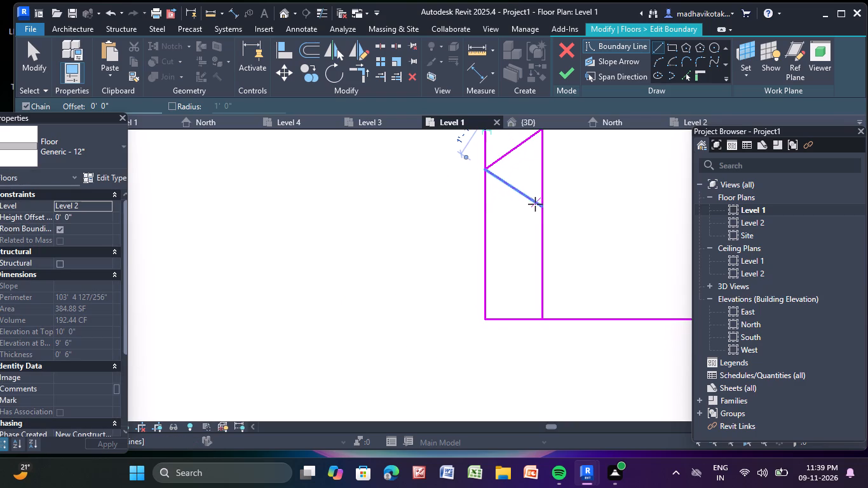
click(543, 204)
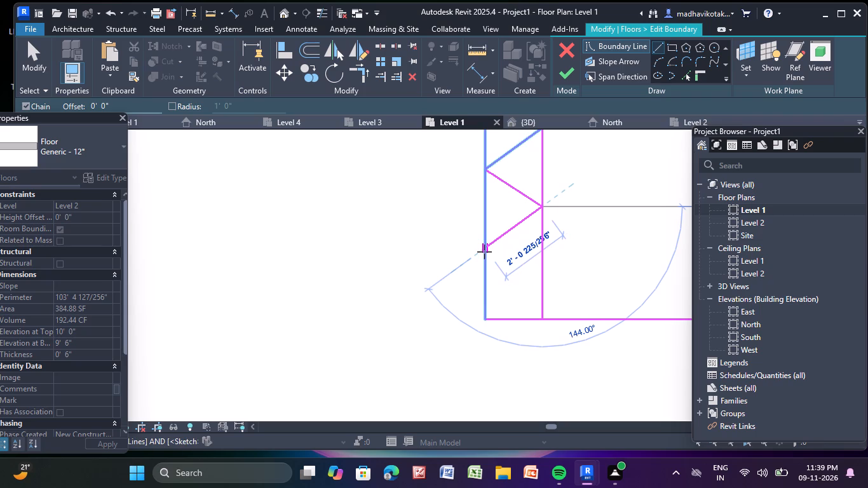
click(484, 252)
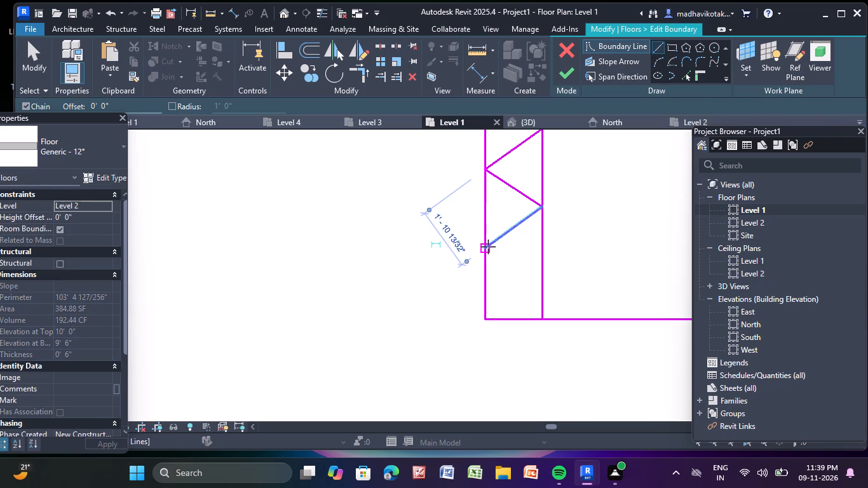
click(486, 248)
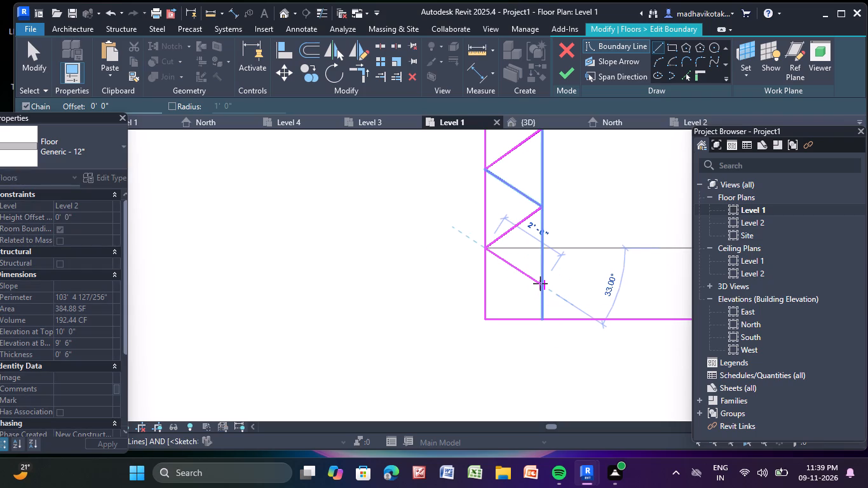
click(540, 283)
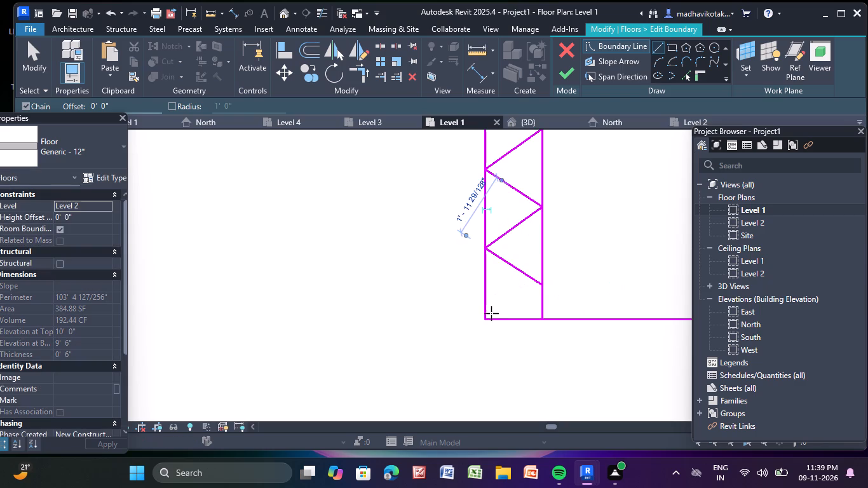
Draw the closing zigzag boundary line, about 1'-9" long, from the slab's front corner to the last inner tip.
click(487, 316)
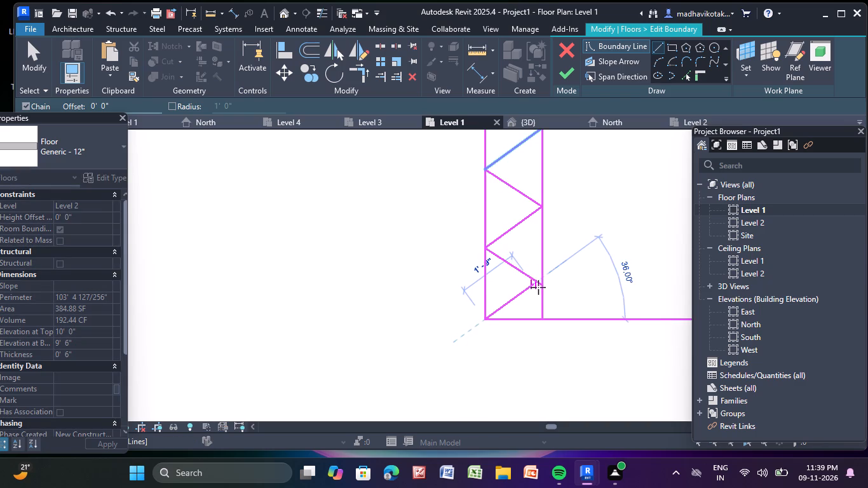
click(541, 287)
scroll(506, 278, down, 3)
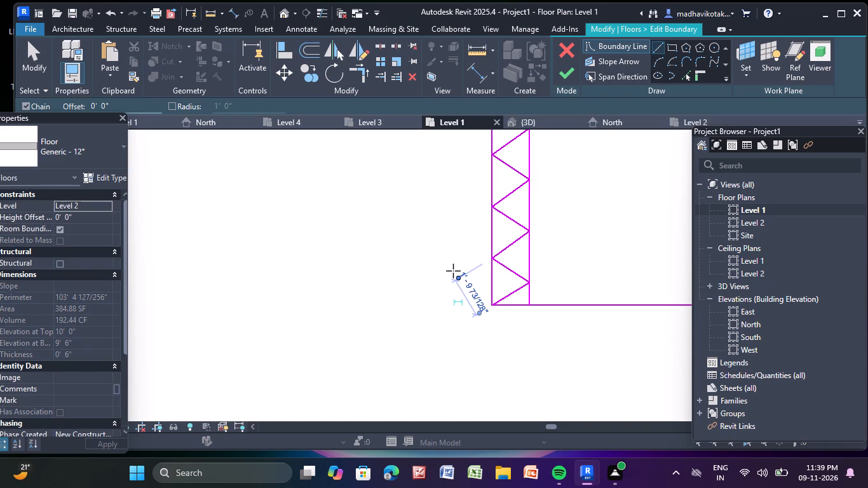
middle_drag(453, 271, 461, 315)
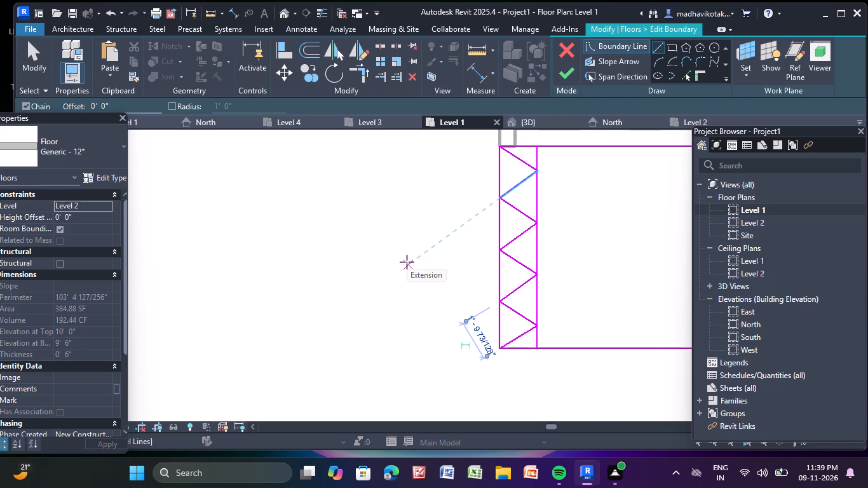
middle_drag(405, 258, 224, 376)
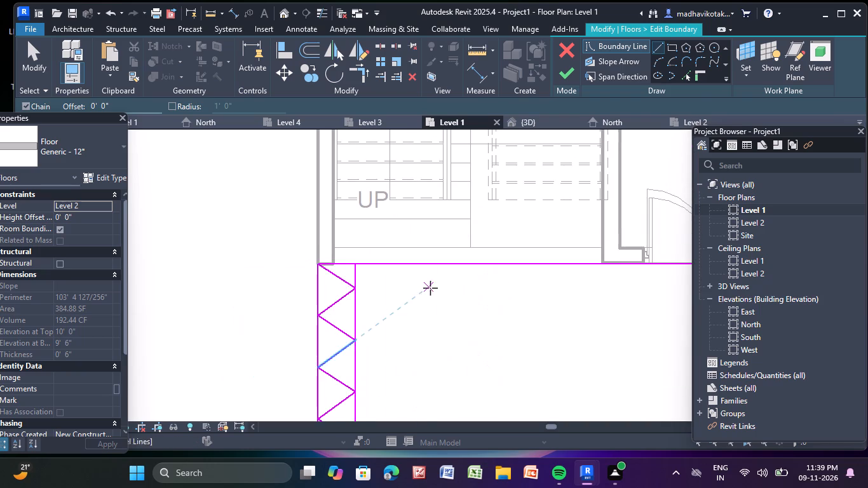
middle_drag(431, 287, 541, 184)
key(Escape)
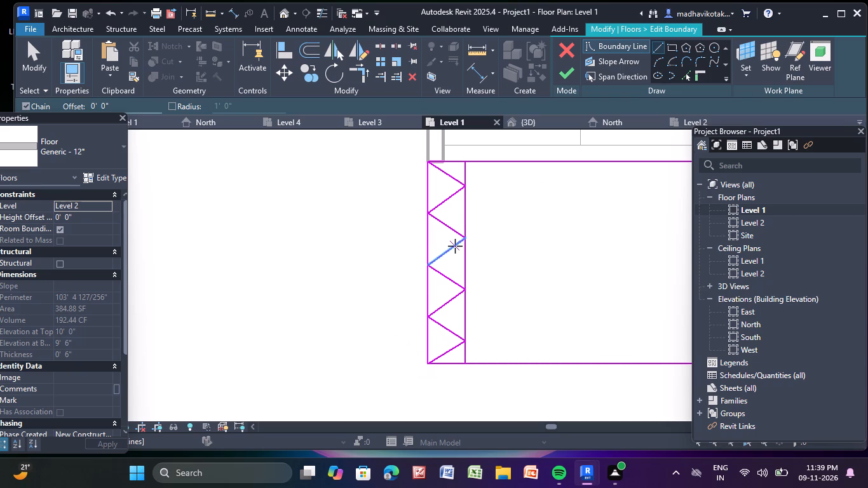
key(Escape)
key(Escape)
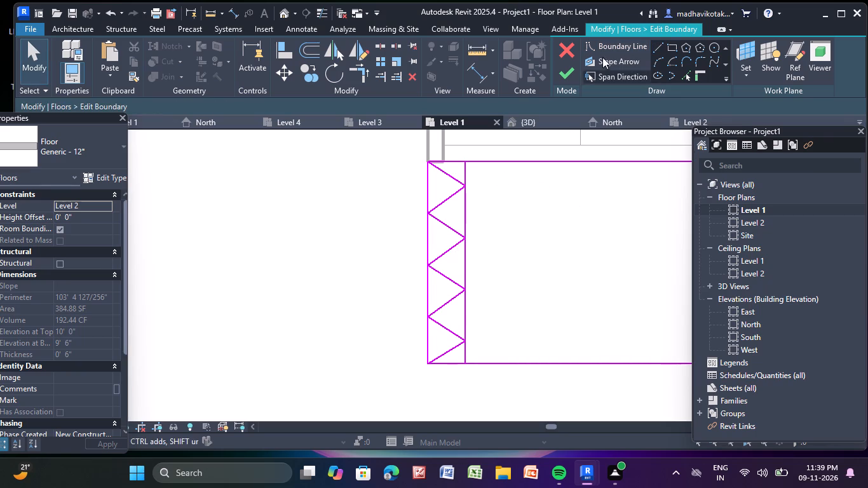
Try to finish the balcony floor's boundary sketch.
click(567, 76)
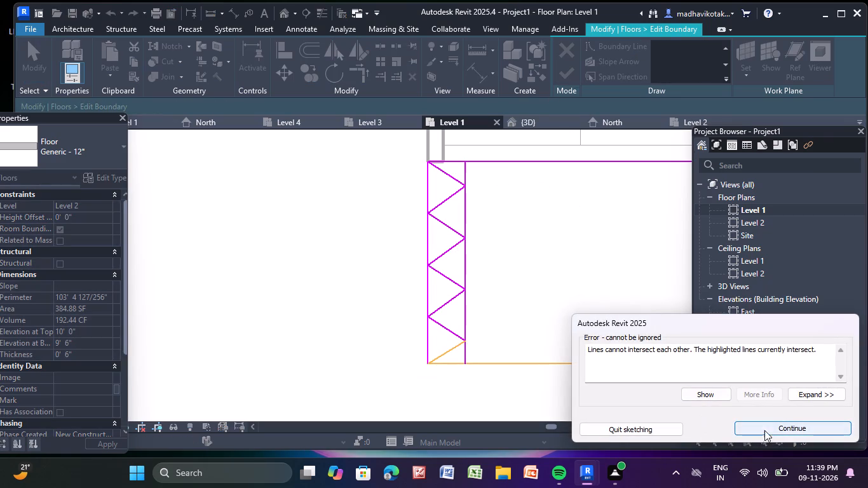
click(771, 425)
Delete the front section of the straight guide line running through the zigzag's inner tips.
scroll(431, 358, up, 10)
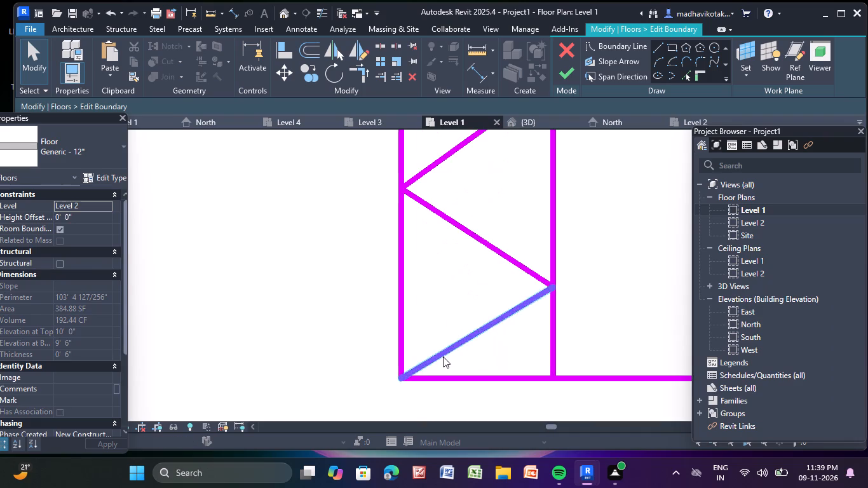
click(442, 356)
scroll(442, 356, down, 4)
click(510, 368)
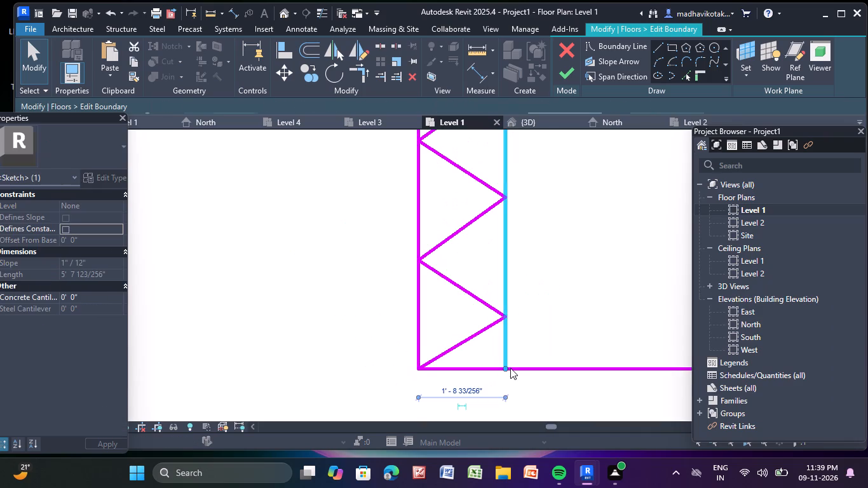
click(355, 321)
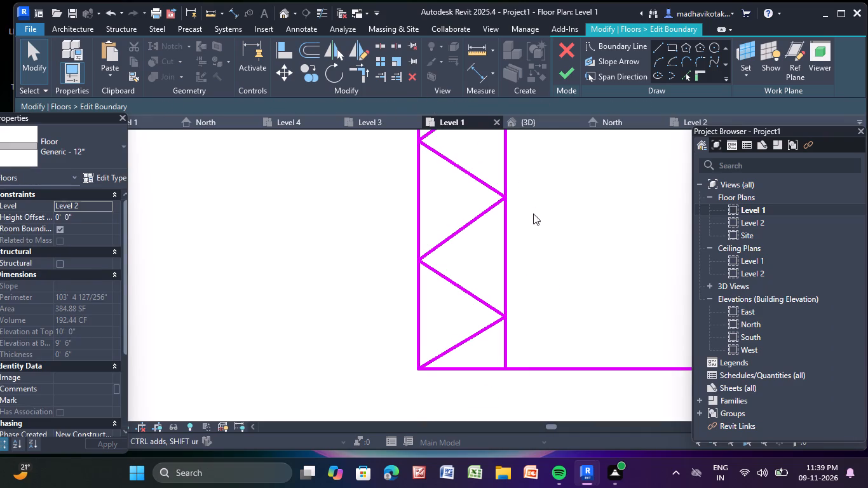
click(502, 239)
key(Delete)
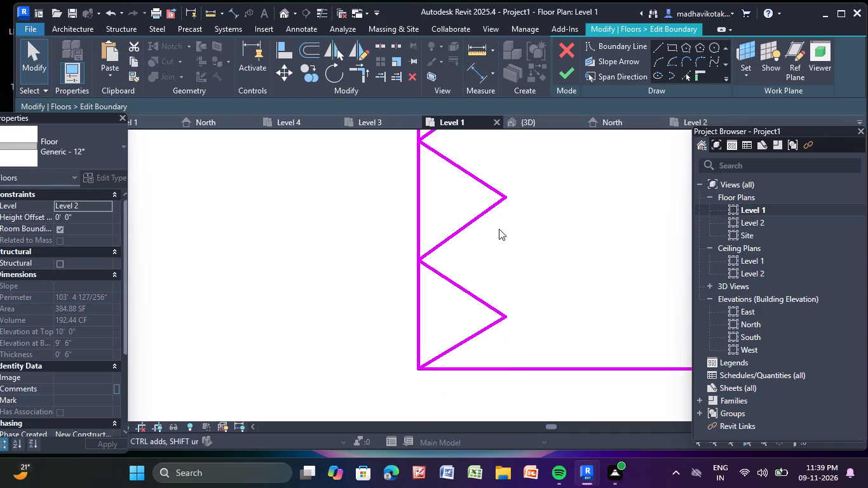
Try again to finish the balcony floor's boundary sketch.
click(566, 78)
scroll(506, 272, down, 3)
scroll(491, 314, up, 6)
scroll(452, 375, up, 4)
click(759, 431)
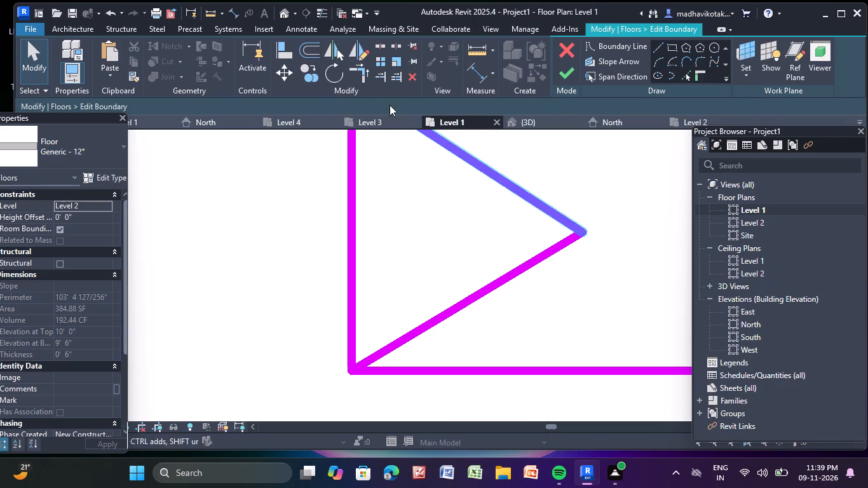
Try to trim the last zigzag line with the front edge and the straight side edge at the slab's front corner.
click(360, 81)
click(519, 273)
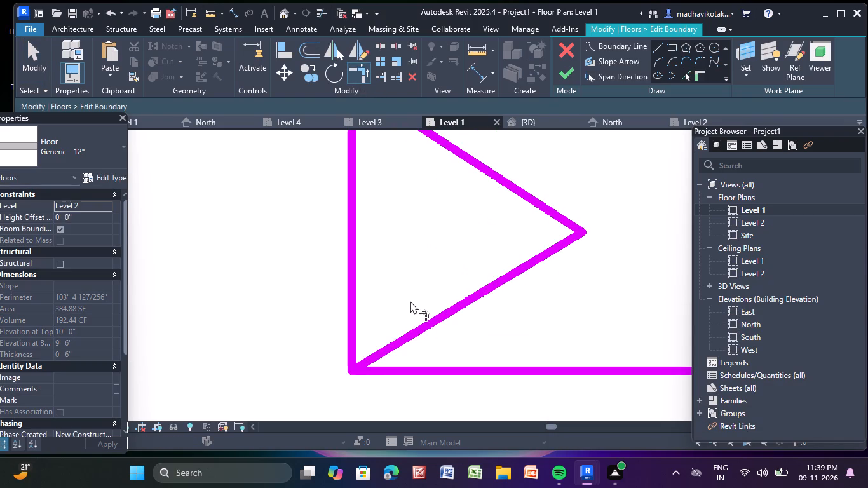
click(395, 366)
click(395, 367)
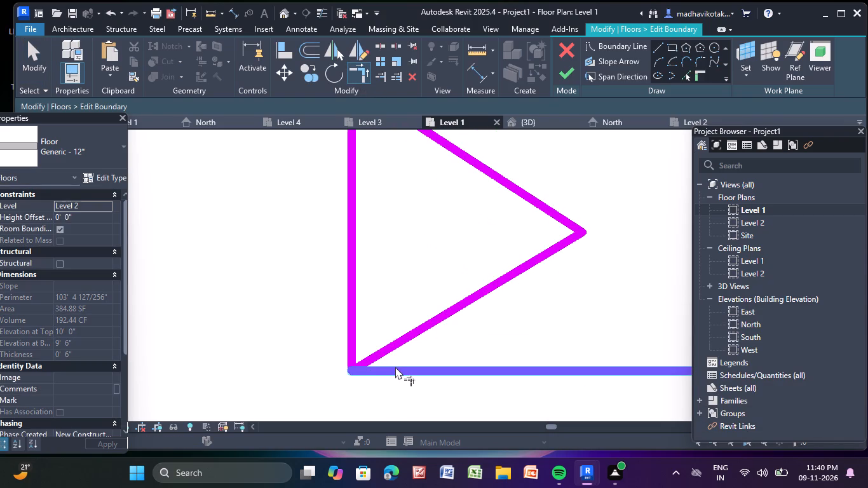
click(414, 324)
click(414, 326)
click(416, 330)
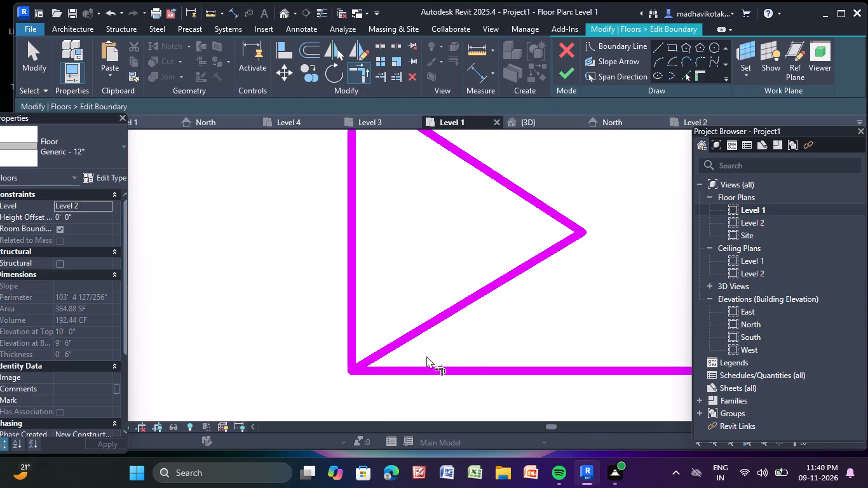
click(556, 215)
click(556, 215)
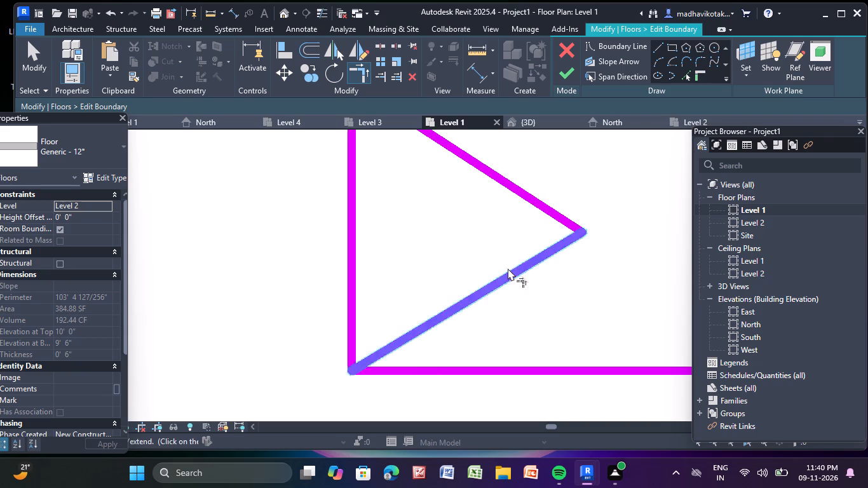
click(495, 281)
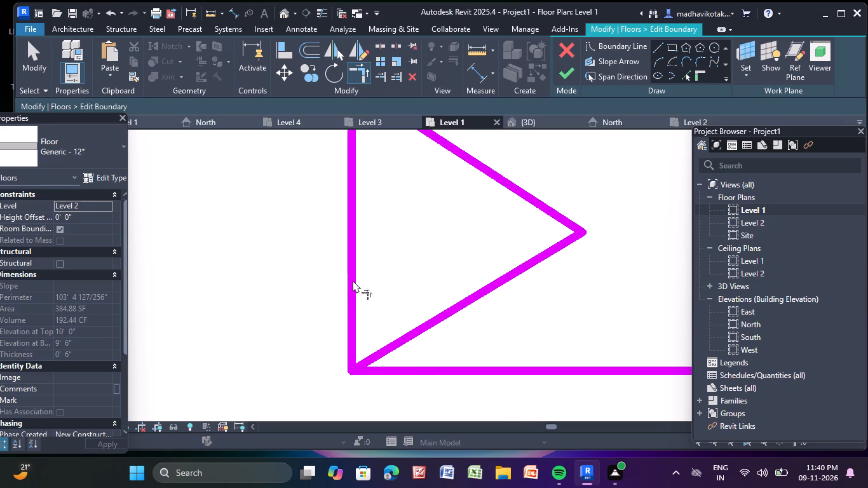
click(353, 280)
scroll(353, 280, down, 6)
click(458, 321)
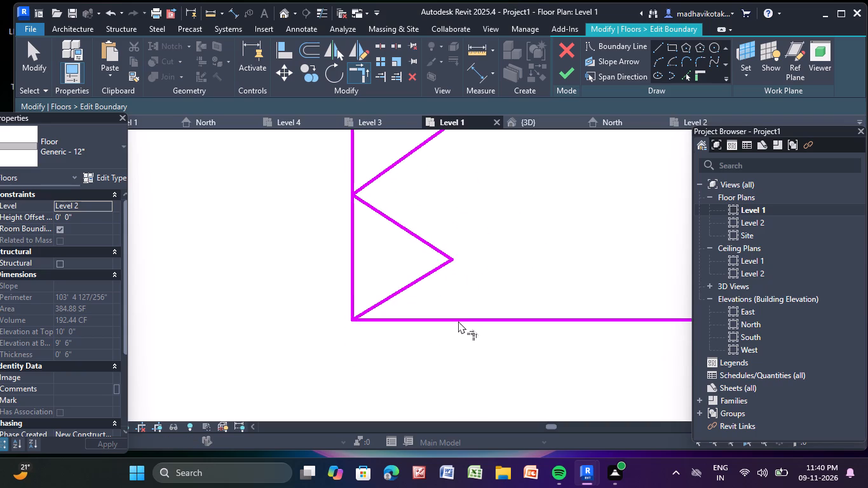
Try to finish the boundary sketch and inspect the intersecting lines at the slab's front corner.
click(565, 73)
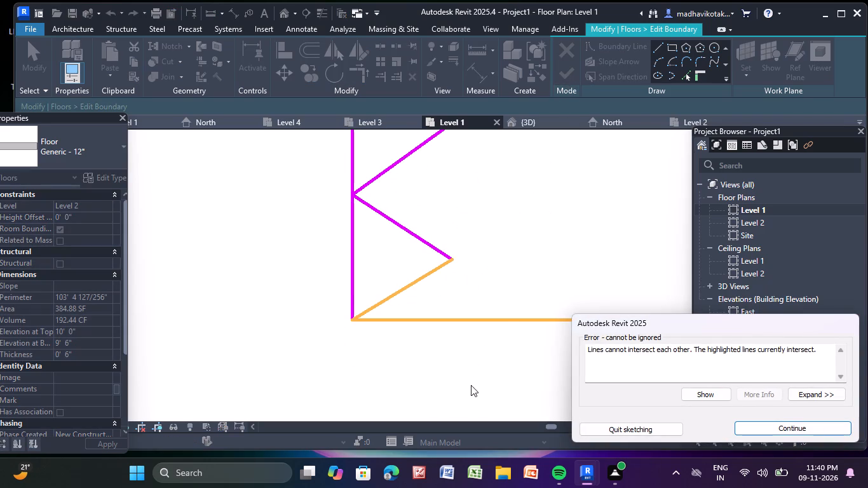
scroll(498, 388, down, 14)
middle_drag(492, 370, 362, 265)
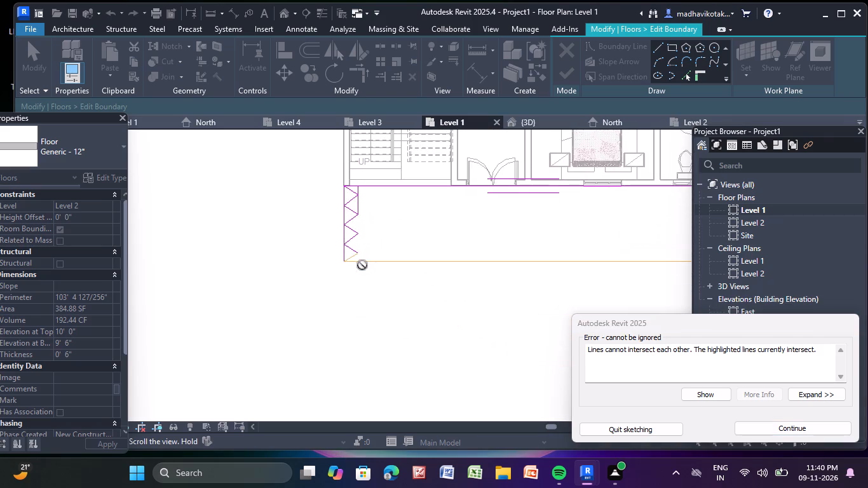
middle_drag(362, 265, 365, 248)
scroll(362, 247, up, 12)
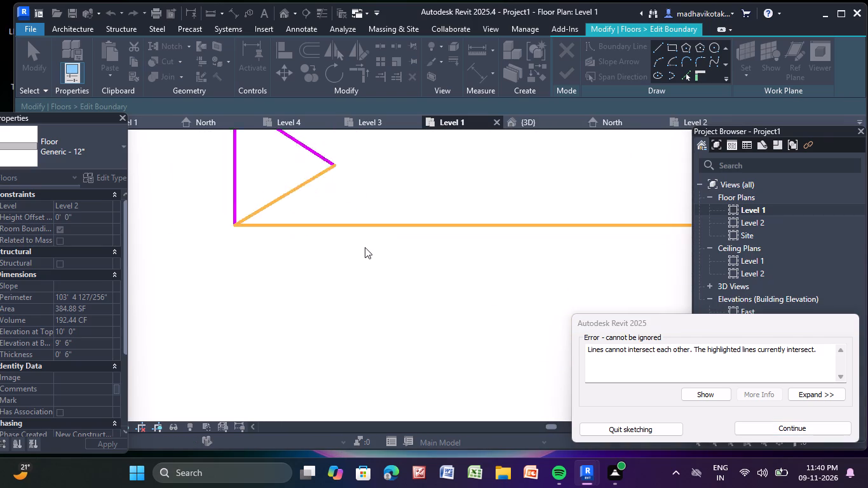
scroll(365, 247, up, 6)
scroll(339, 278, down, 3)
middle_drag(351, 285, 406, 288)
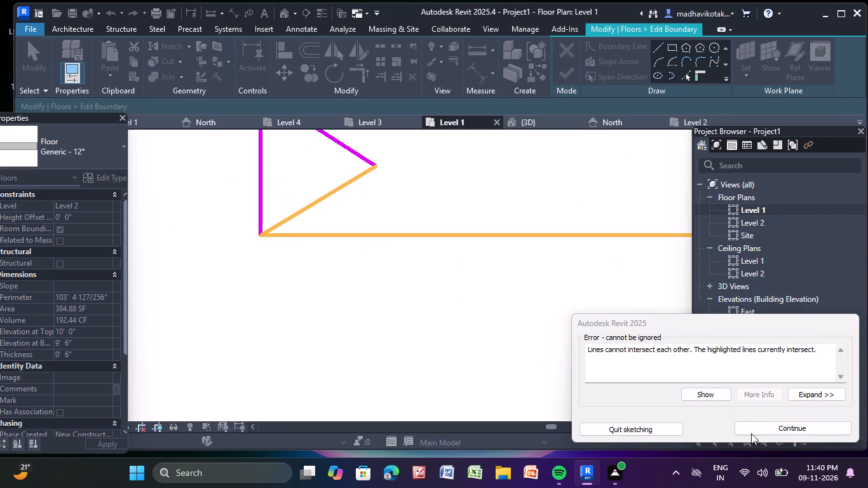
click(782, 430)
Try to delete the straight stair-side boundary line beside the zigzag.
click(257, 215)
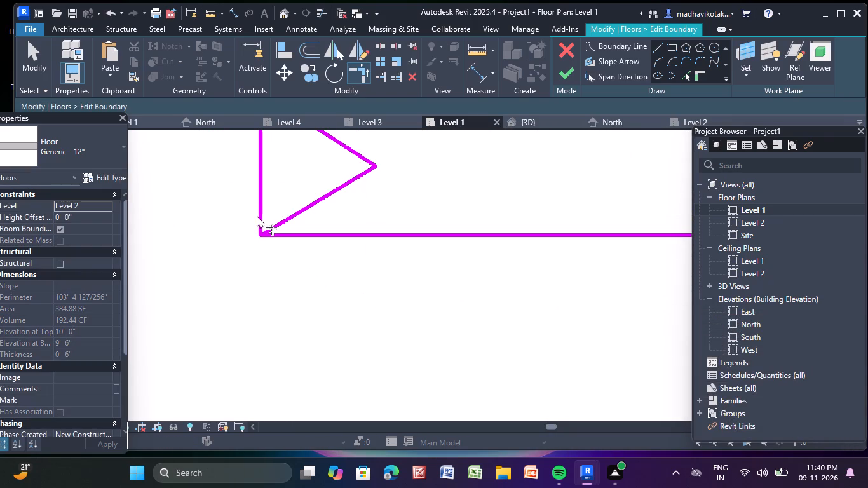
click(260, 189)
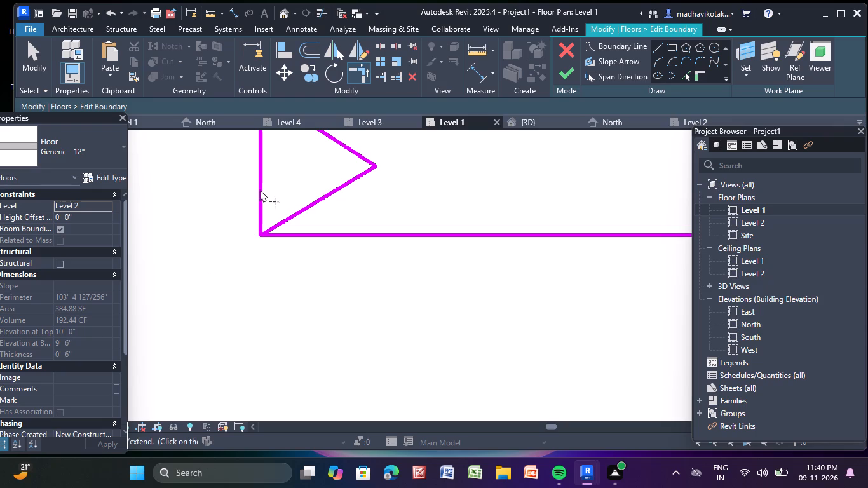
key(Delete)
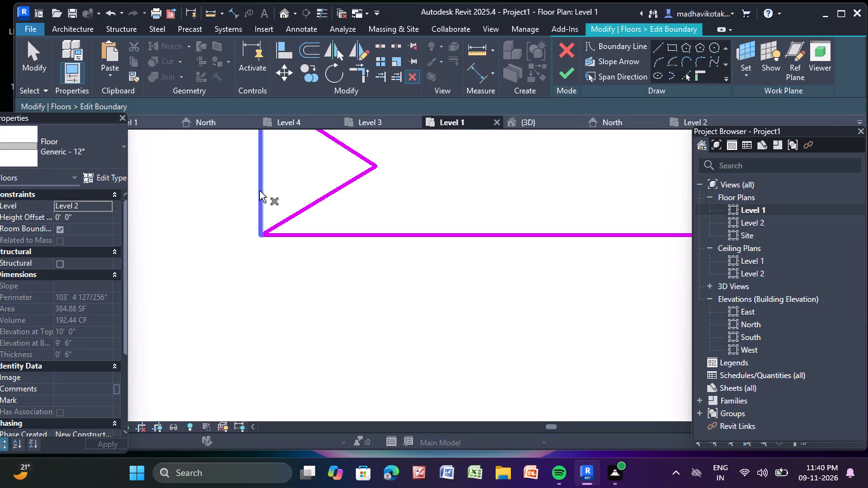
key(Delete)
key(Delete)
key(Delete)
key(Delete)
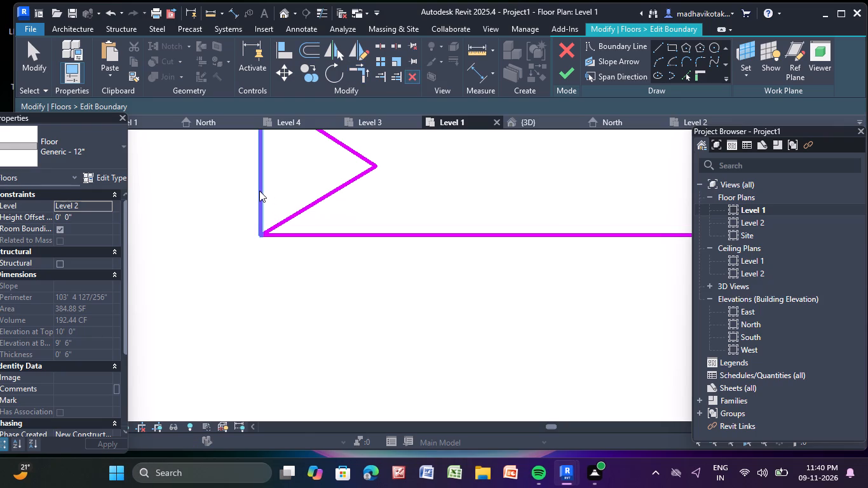
Delete the balcony slab's straight front boundary line.
click(304, 236)
key(Delete)
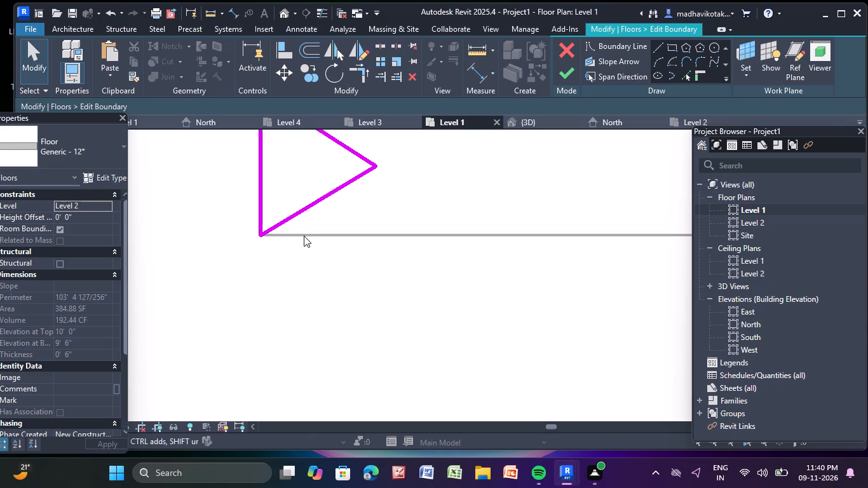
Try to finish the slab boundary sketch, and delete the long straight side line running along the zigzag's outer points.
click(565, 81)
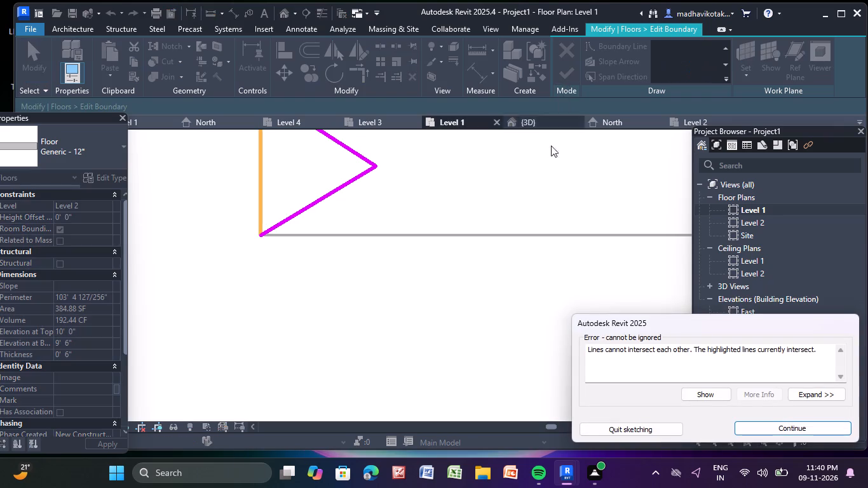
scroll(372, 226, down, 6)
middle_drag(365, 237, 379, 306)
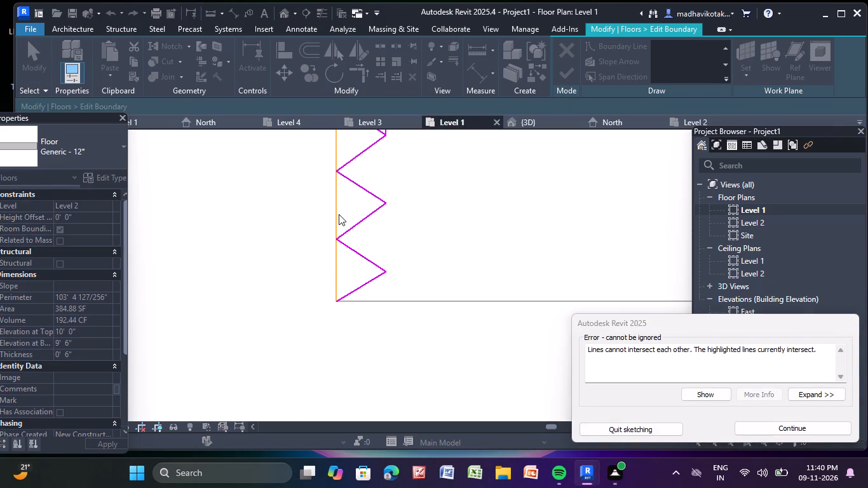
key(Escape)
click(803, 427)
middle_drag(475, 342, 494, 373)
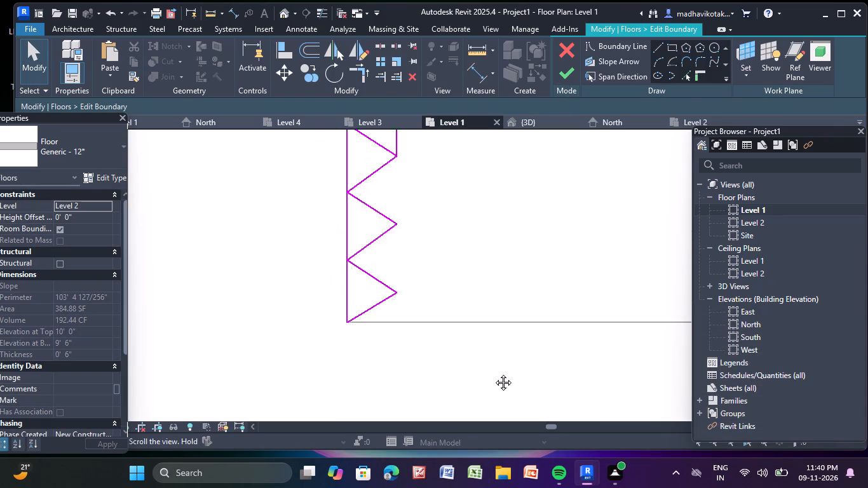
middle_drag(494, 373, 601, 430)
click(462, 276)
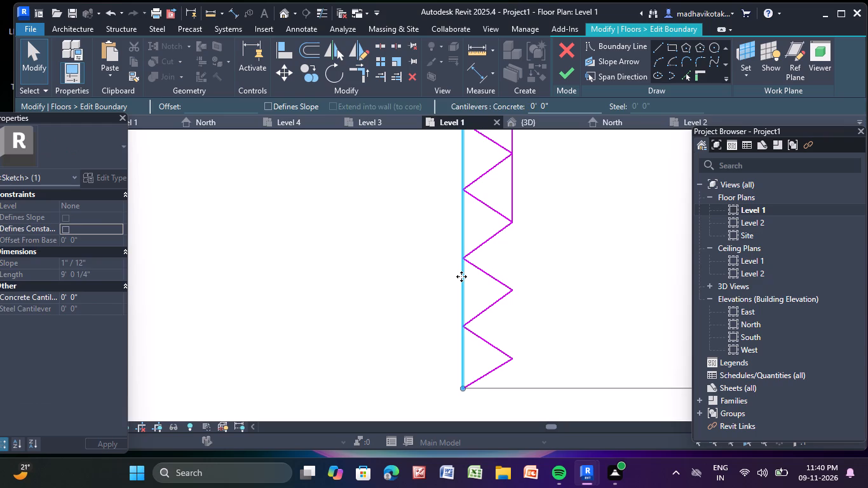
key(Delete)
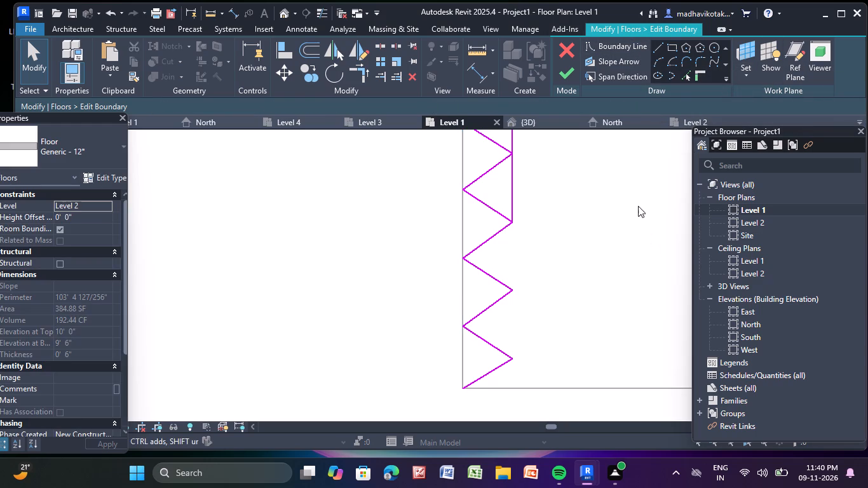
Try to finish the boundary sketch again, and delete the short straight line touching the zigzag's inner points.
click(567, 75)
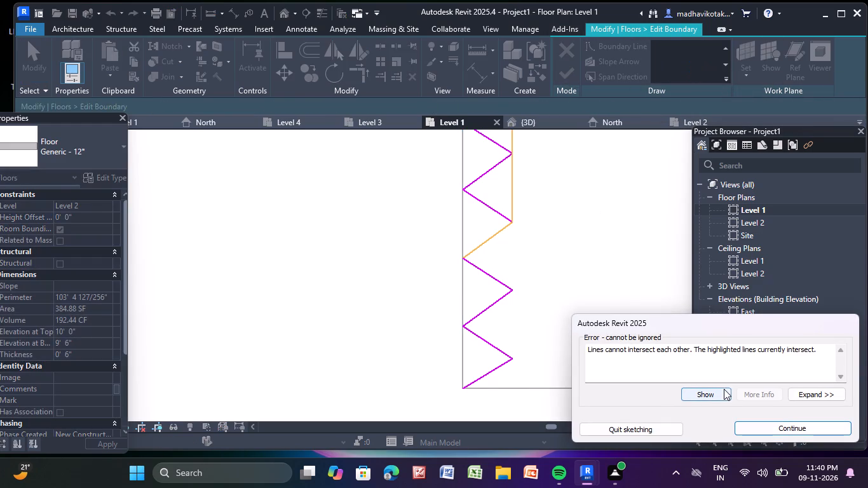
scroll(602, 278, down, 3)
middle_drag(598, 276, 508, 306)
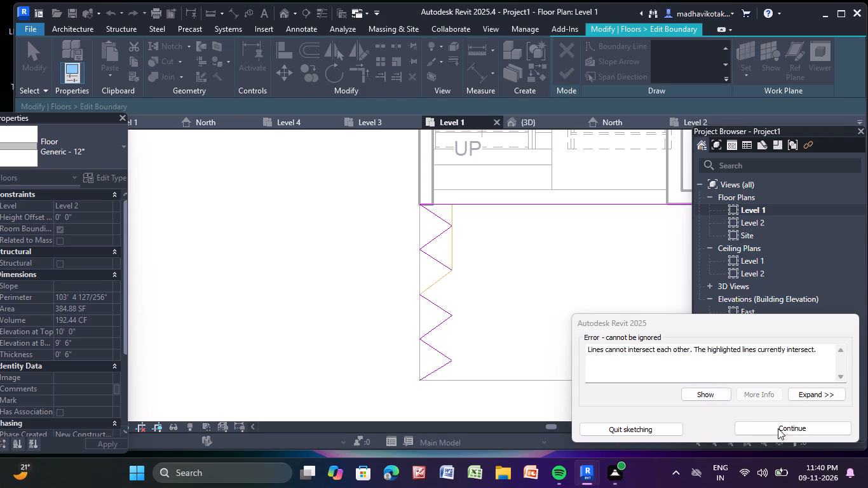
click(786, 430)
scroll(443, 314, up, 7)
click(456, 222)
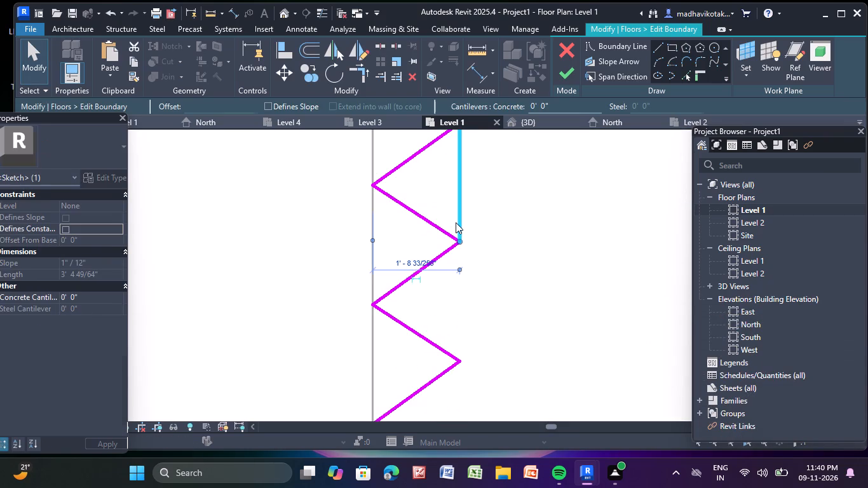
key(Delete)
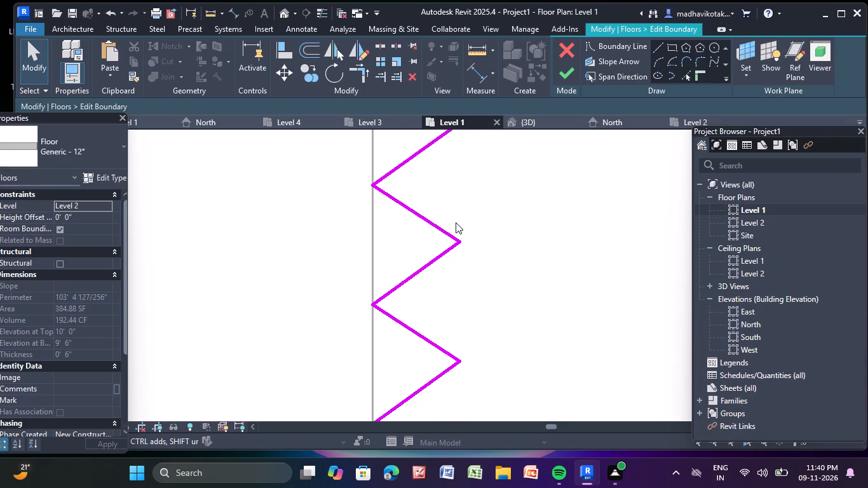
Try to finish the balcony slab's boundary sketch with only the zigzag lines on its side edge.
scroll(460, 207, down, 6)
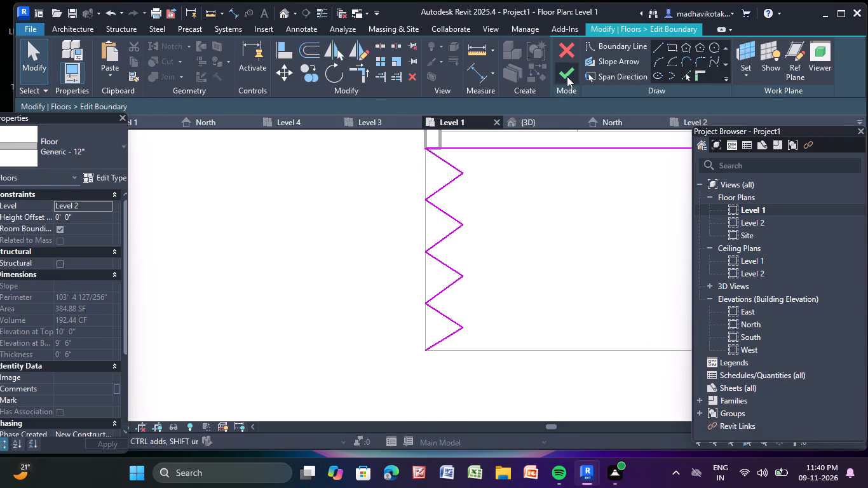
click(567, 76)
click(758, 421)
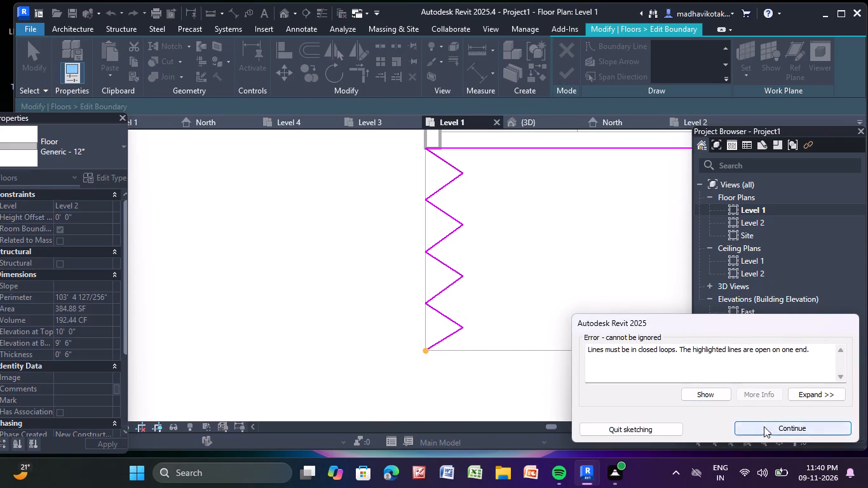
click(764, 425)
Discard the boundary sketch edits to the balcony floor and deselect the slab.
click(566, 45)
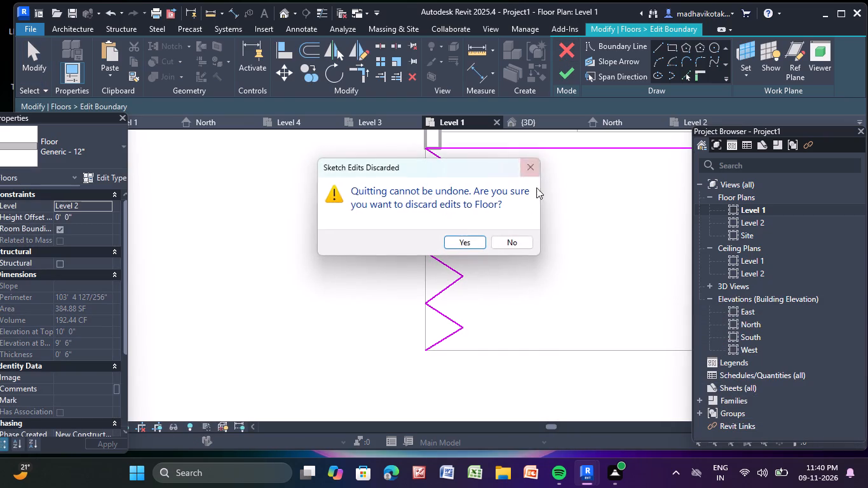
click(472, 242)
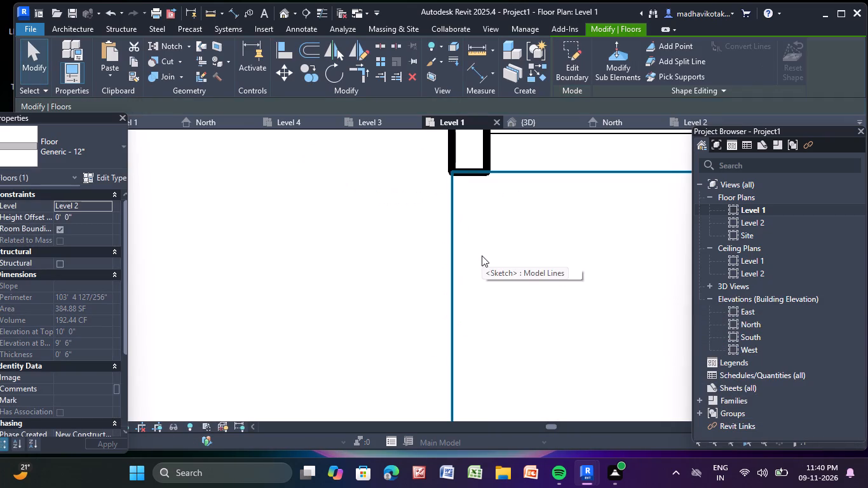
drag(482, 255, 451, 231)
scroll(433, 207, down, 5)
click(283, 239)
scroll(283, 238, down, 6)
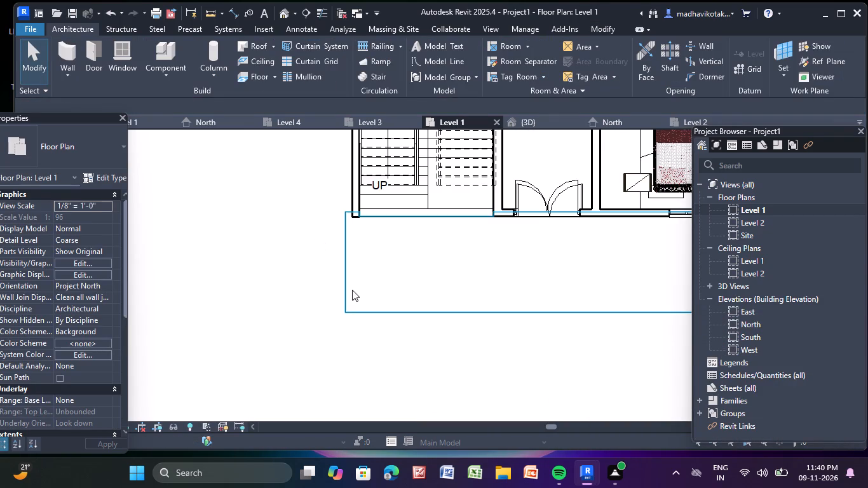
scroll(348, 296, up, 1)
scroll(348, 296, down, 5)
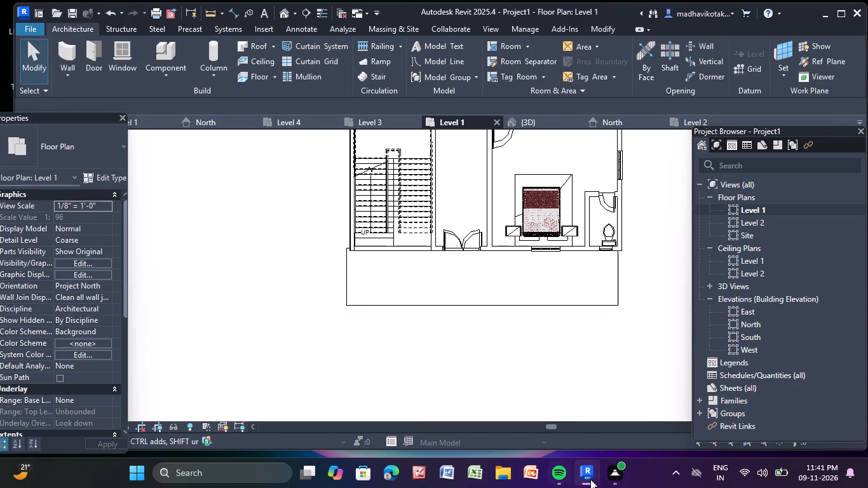
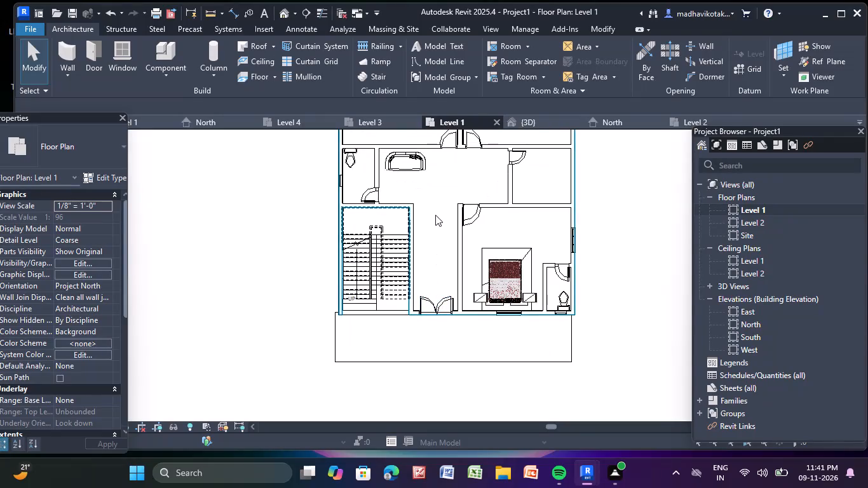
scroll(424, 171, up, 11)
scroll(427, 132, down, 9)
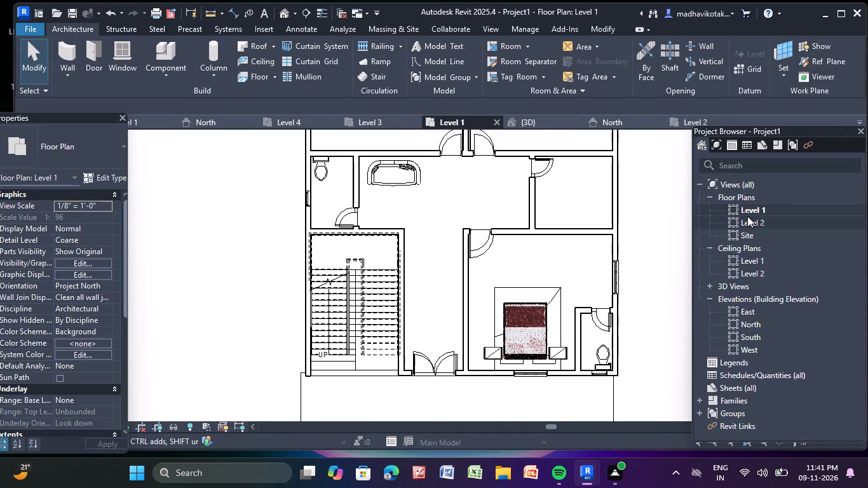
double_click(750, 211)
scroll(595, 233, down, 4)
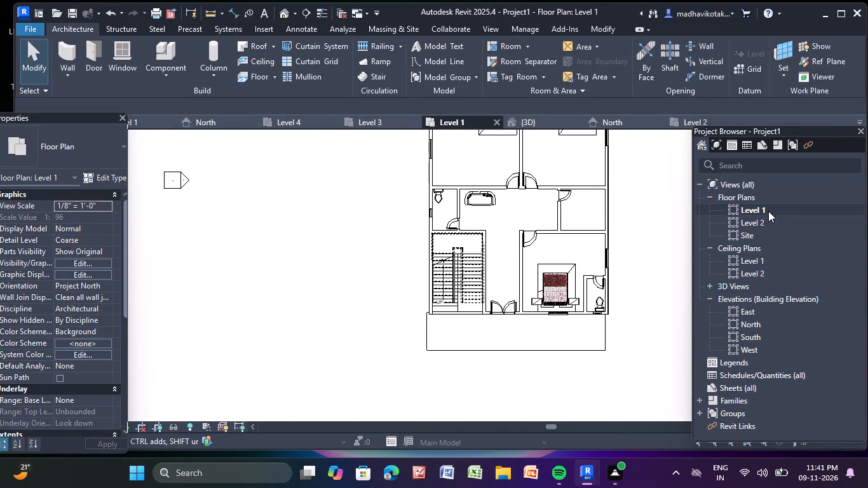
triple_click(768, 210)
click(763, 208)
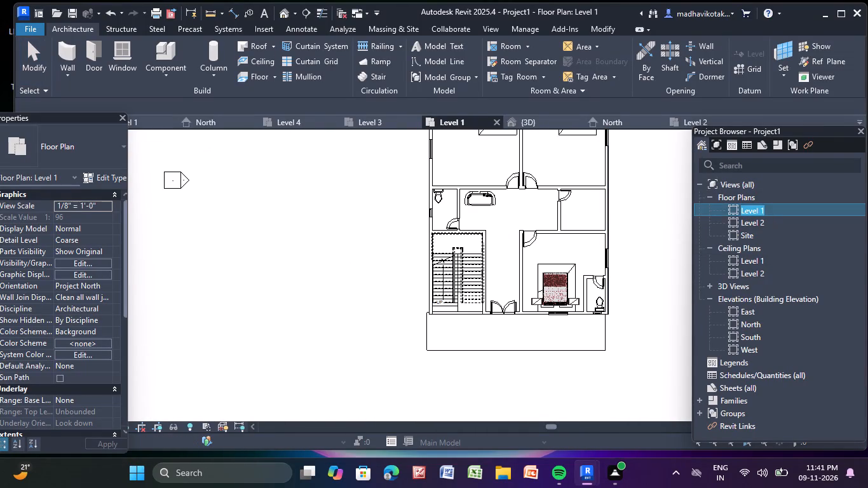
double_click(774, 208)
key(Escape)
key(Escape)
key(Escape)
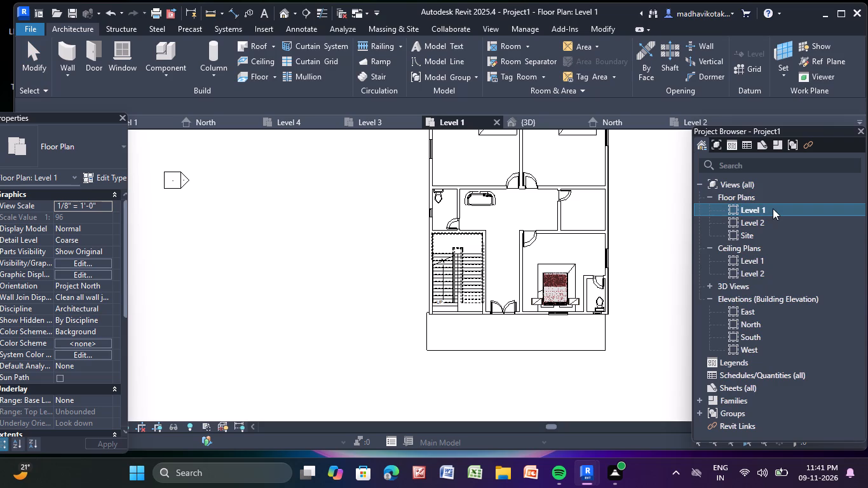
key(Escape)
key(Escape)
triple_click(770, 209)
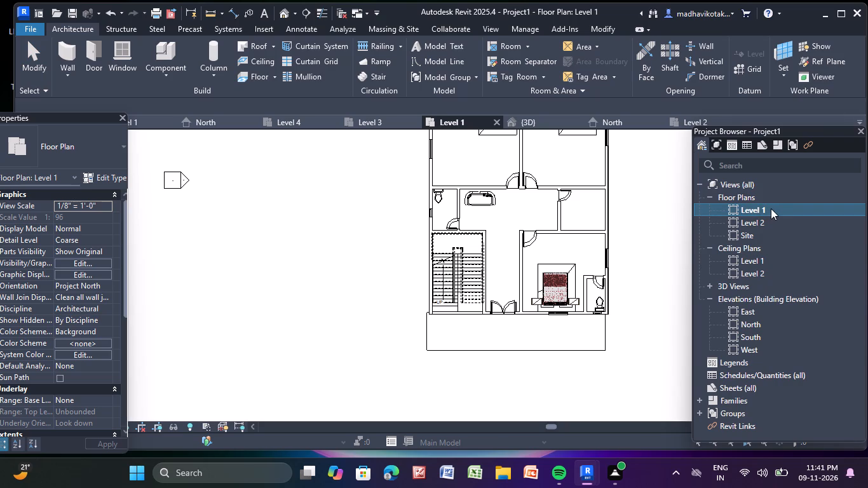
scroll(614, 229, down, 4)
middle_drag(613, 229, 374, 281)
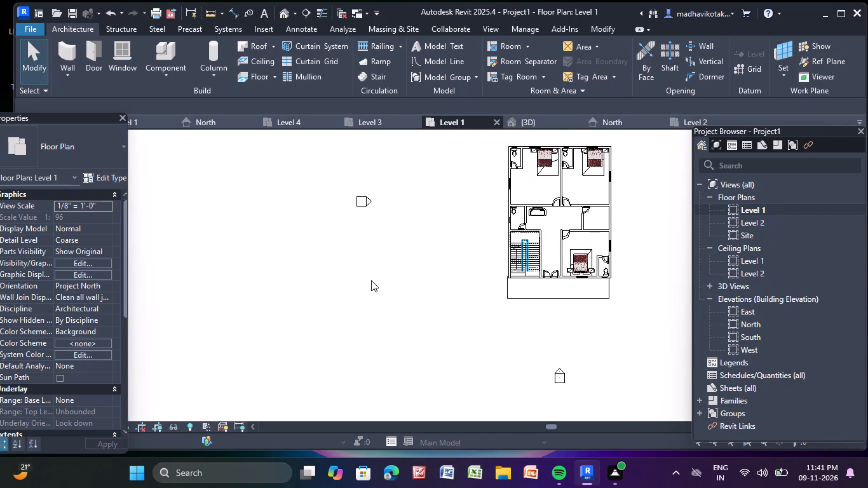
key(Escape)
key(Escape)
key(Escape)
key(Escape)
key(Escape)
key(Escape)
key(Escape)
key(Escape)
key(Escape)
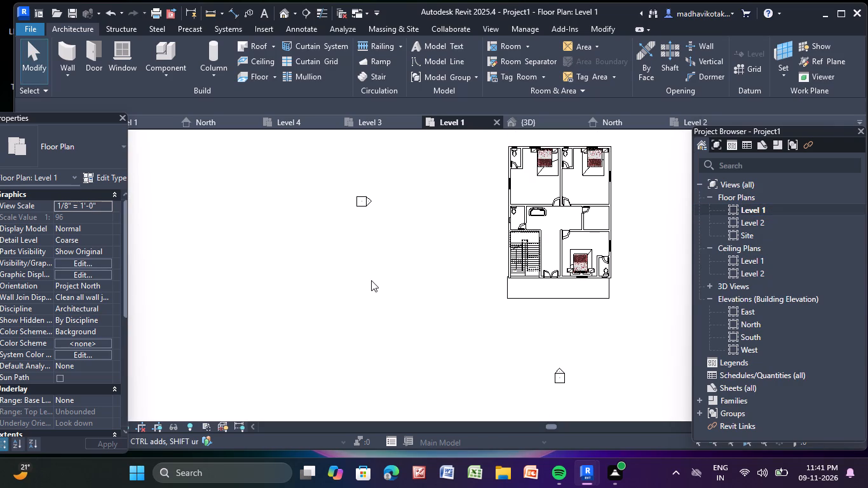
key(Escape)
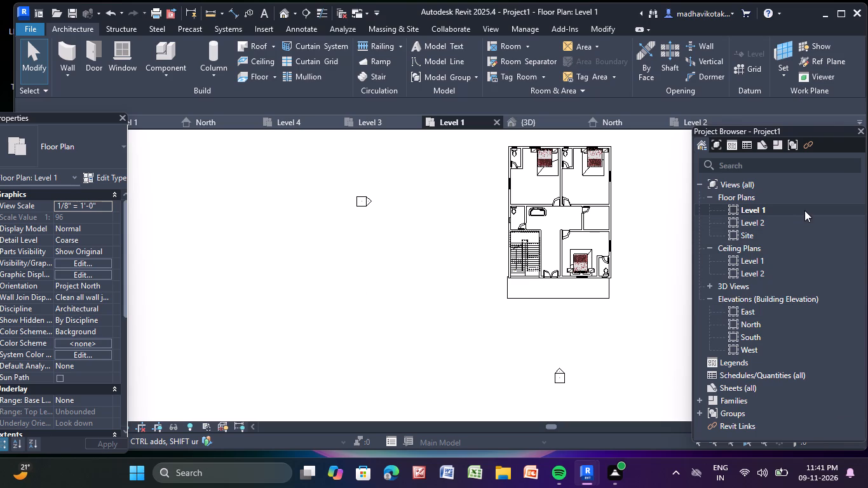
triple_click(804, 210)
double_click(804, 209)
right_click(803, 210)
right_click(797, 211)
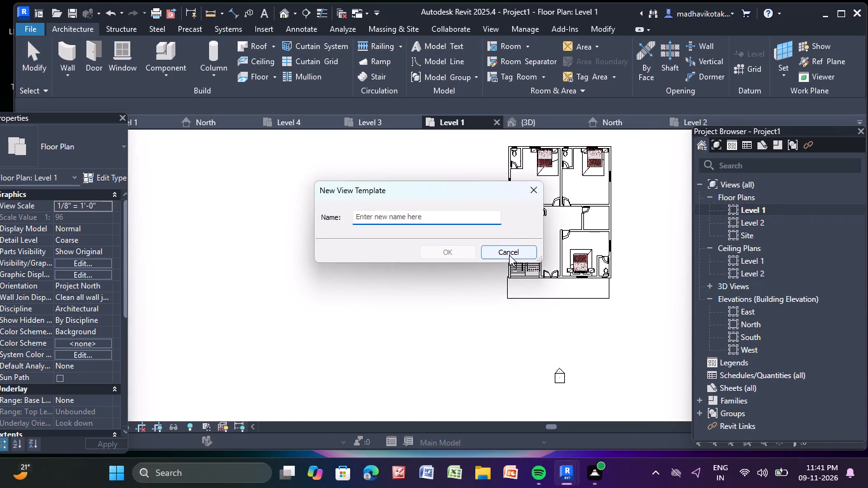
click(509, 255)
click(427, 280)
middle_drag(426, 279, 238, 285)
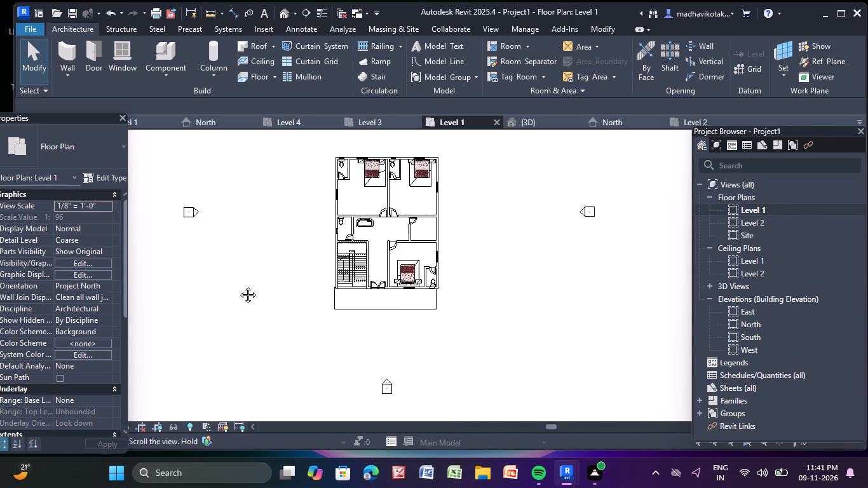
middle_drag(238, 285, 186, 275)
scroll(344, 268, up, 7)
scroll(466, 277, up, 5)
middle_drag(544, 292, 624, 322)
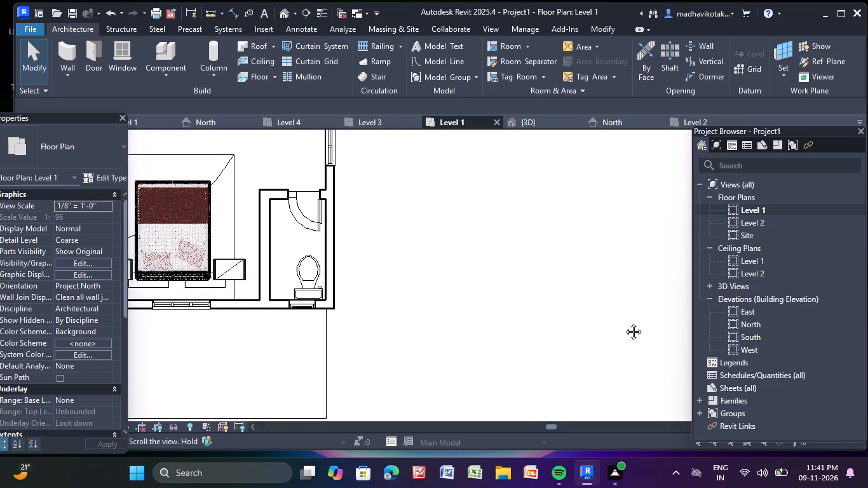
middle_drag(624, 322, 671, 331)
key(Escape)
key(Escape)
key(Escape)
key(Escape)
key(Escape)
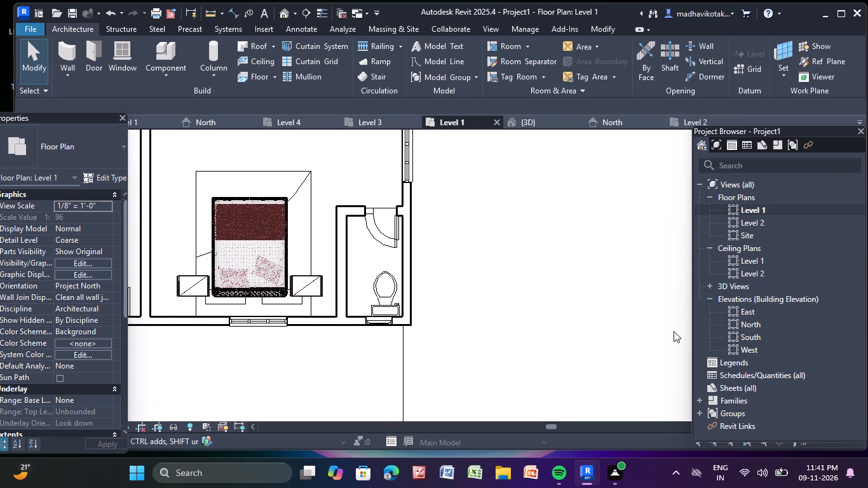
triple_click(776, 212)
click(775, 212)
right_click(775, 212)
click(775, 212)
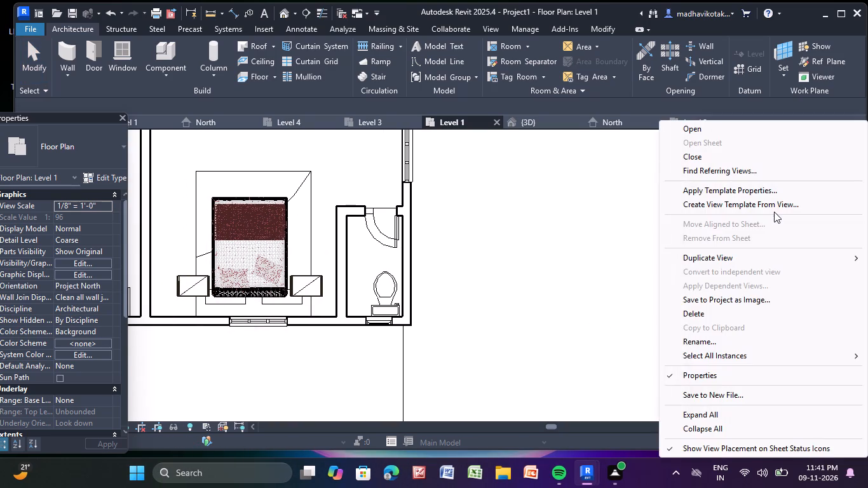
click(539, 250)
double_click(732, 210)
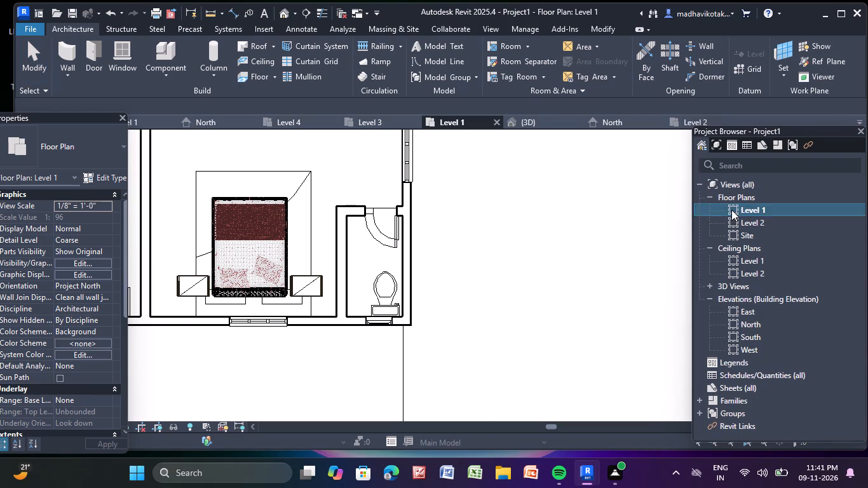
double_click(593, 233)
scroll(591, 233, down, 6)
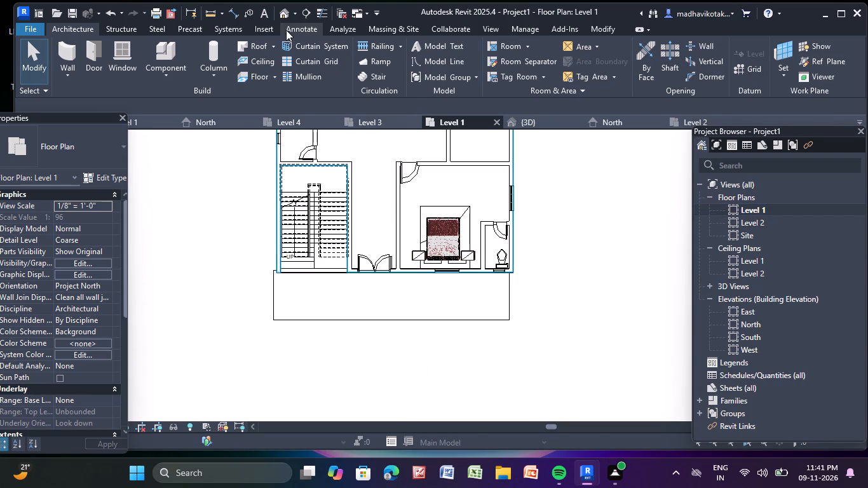
Open the 3D view and examine the building's front side with its storeys, open stairs and balcony slabs.
click(283, 15)
scroll(329, 172, down, 5)
scroll(355, 251, down, 1)
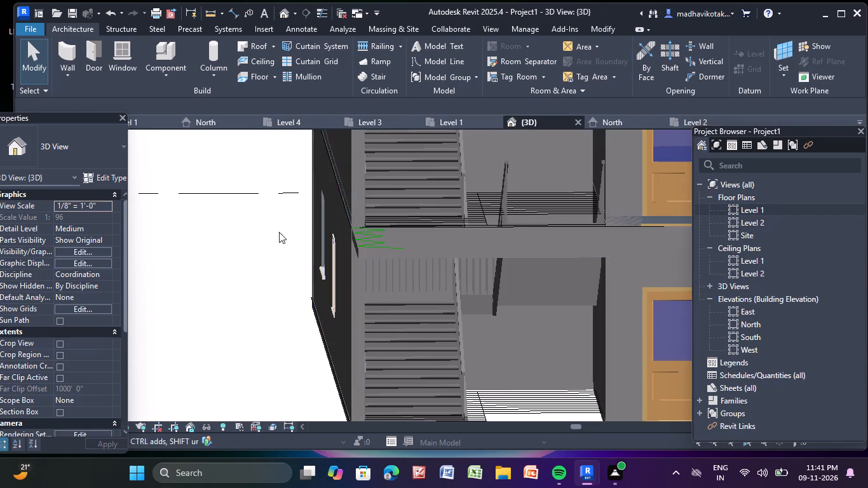
middle_click(249, 224)
scroll(247, 222, up, 1)
scroll(252, 204, down, 6)
scroll(410, 284, down, 4)
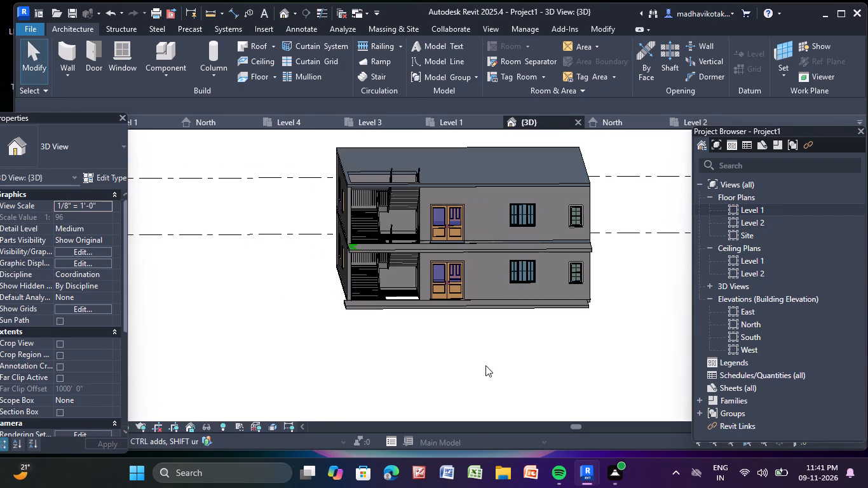
scroll(482, 349, up, 3)
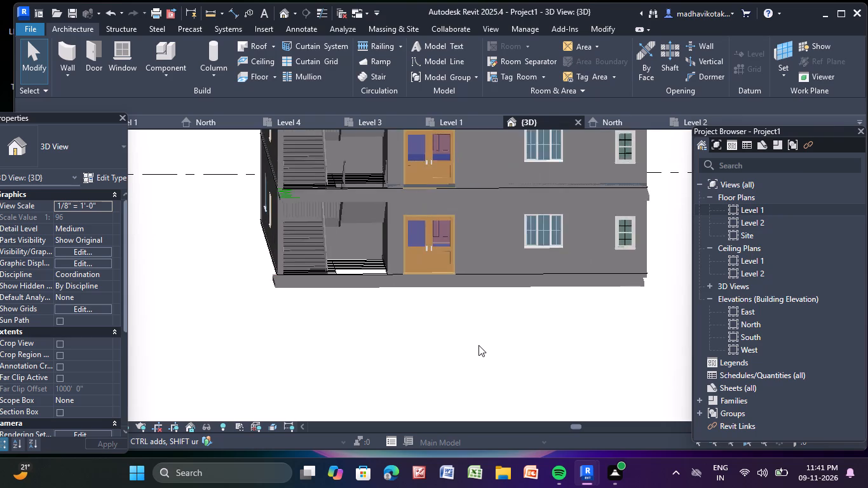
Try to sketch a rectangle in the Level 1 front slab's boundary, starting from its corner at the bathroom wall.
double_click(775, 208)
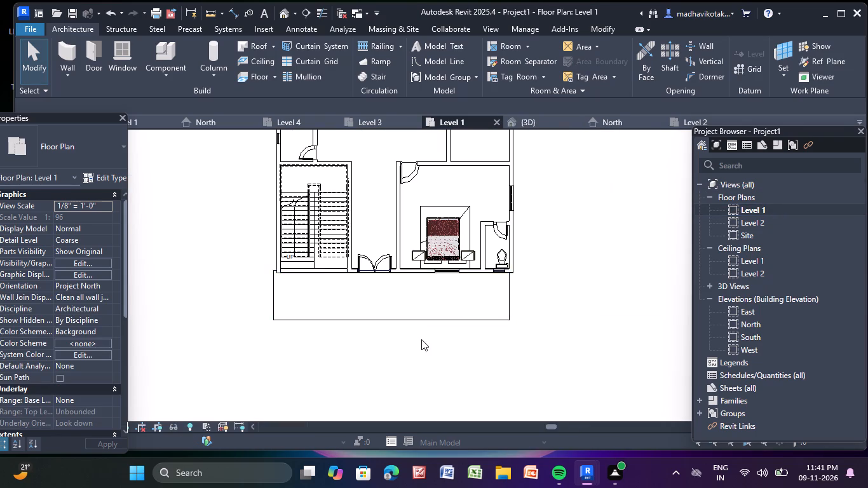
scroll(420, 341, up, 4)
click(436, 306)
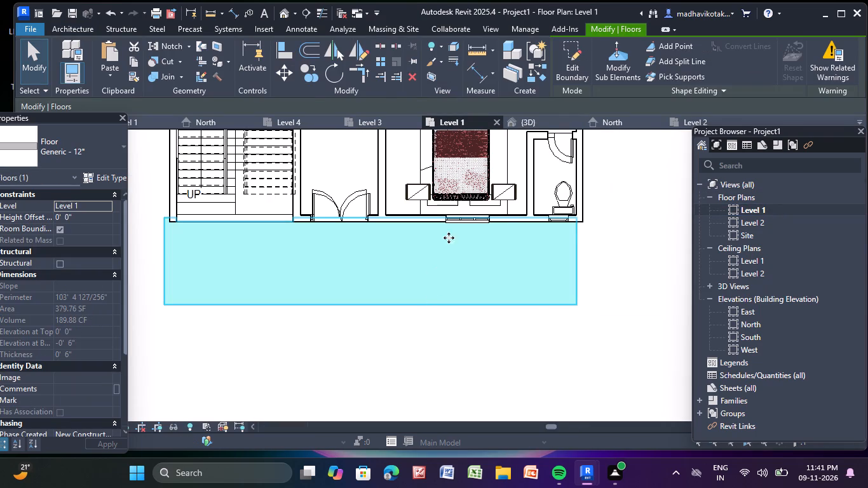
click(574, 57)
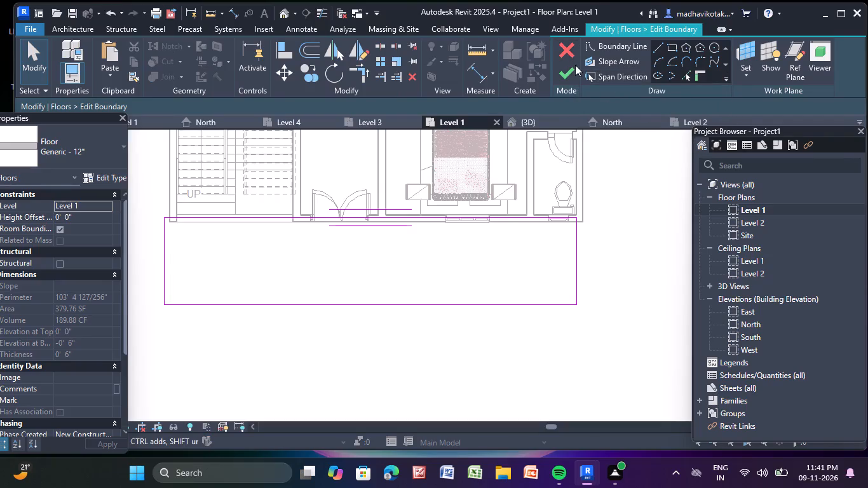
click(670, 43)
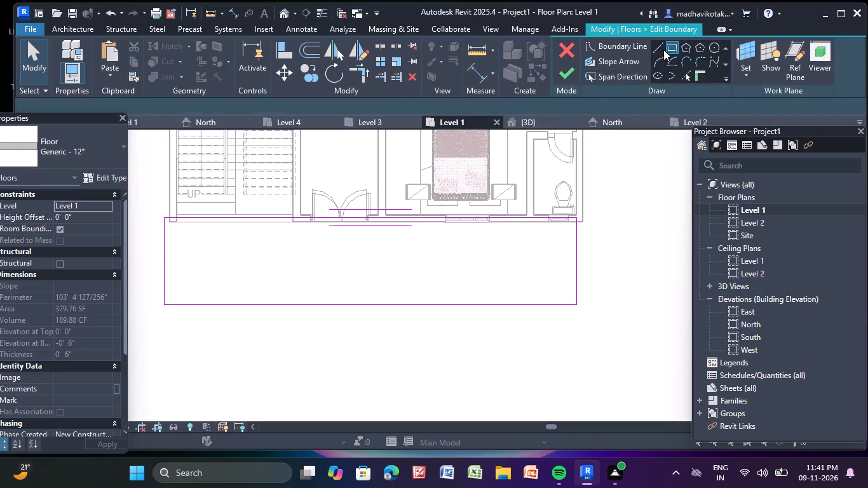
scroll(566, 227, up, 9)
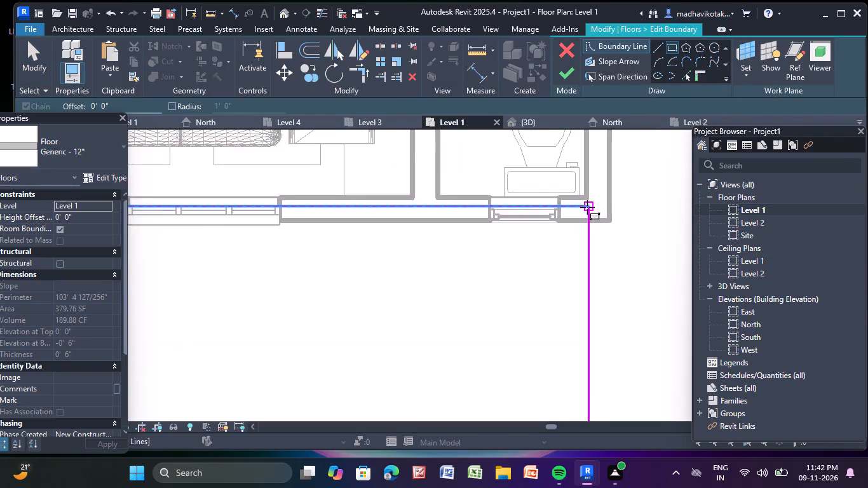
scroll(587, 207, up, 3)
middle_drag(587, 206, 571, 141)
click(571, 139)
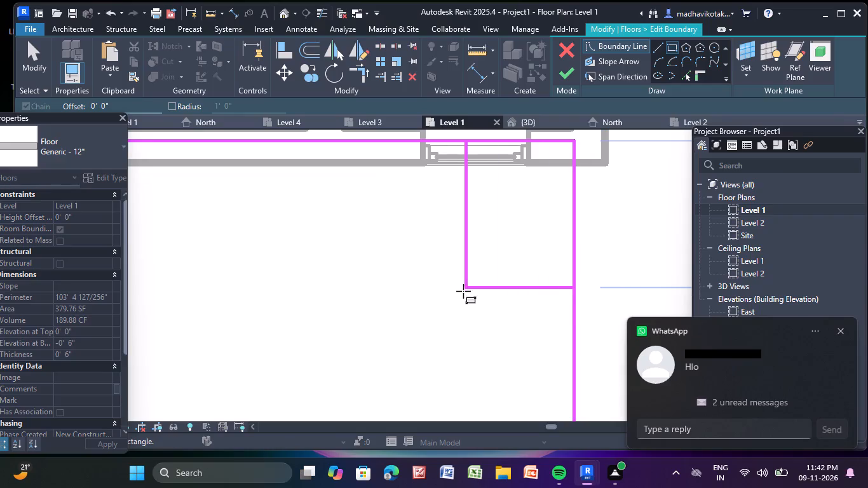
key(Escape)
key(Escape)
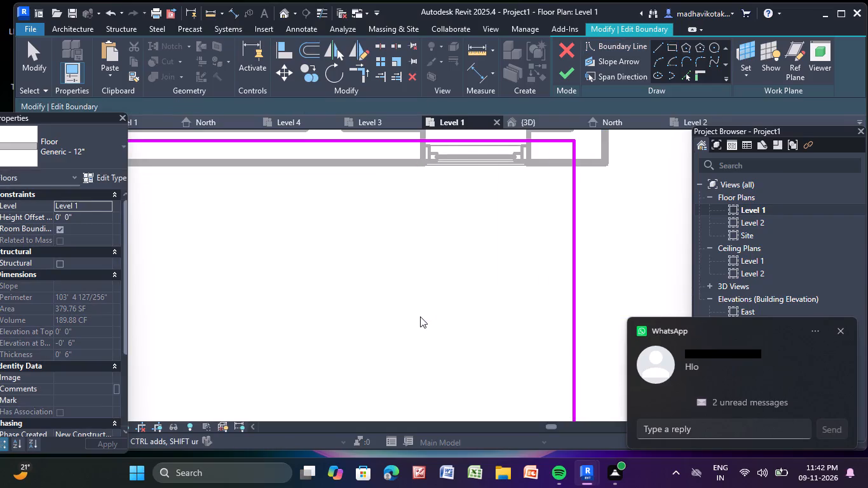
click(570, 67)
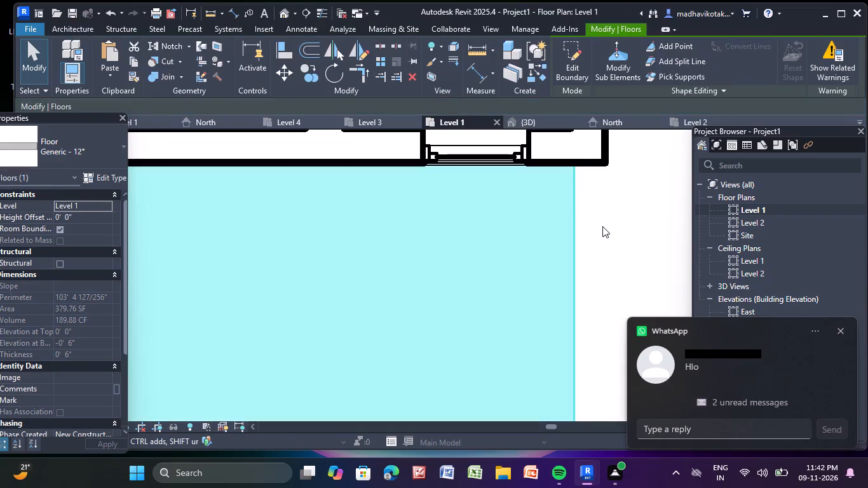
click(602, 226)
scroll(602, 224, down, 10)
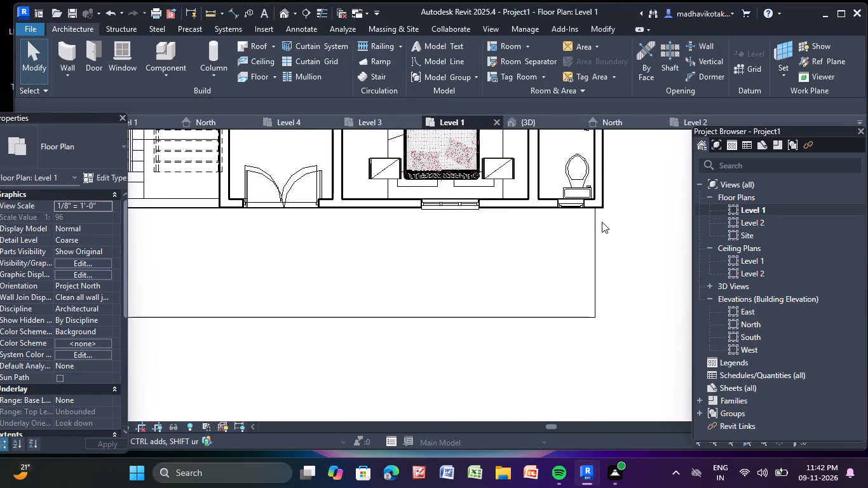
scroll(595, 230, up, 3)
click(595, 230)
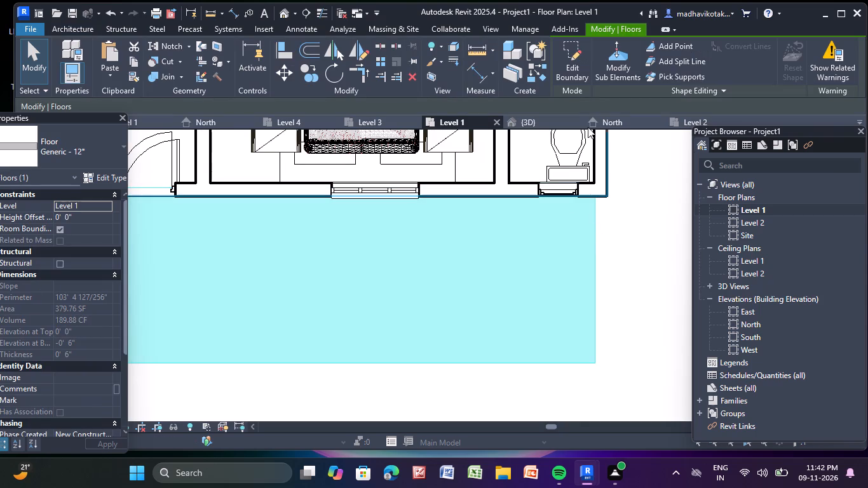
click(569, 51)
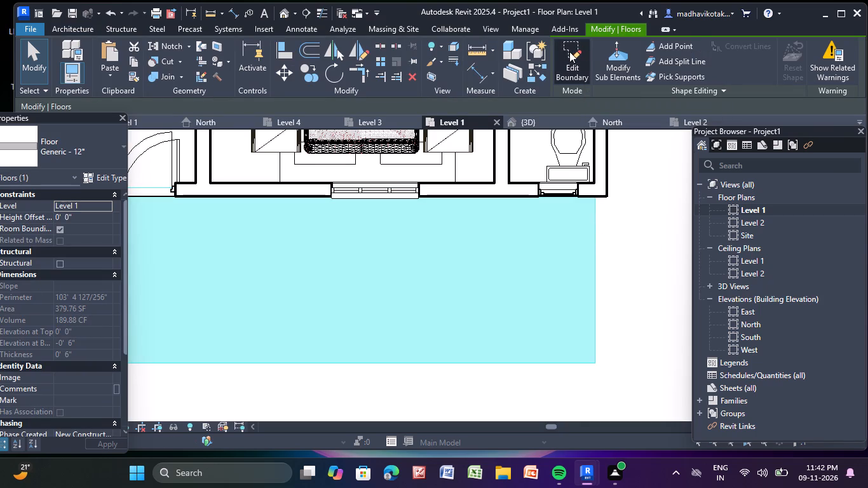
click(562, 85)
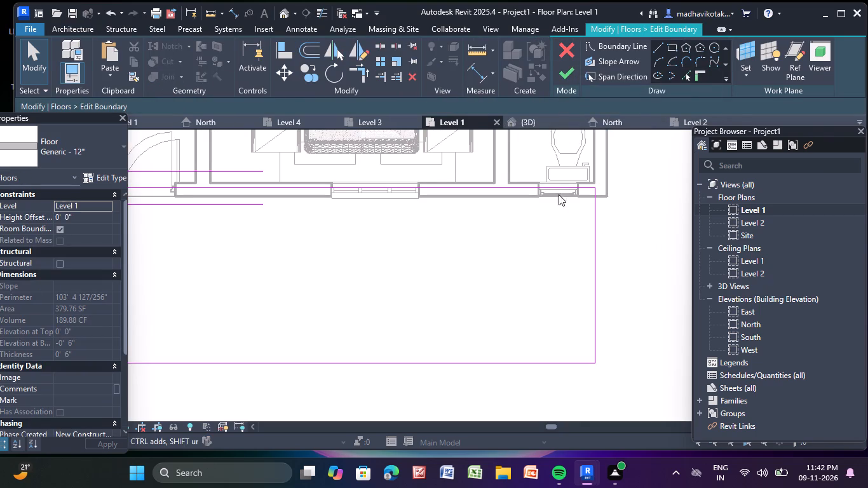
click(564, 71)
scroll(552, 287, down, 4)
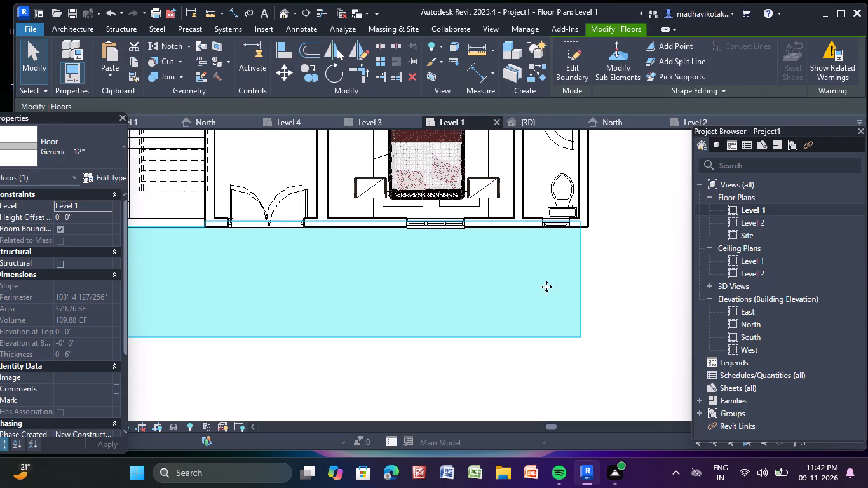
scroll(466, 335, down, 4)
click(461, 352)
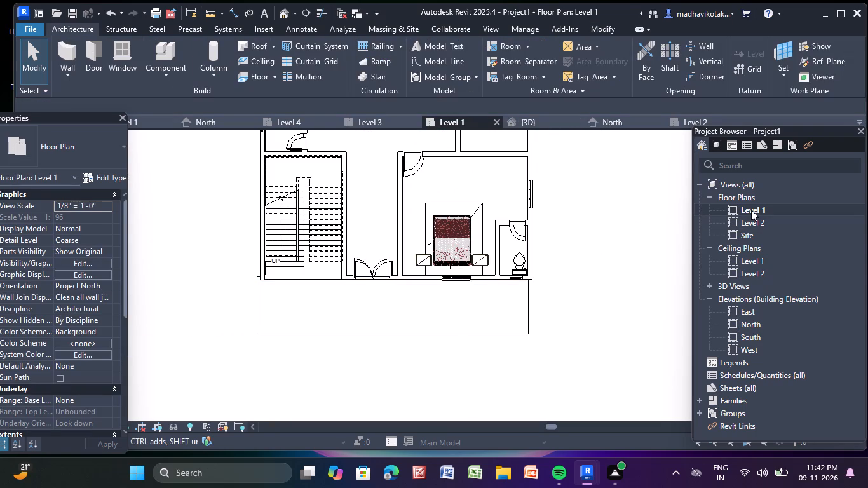
Return from the Level 1 plan to the 3D view and examine the slabs along the building's front.
double_click(751, 209)
scroll(592, 278, down, 3)
scroll(523, 345, up, 1)
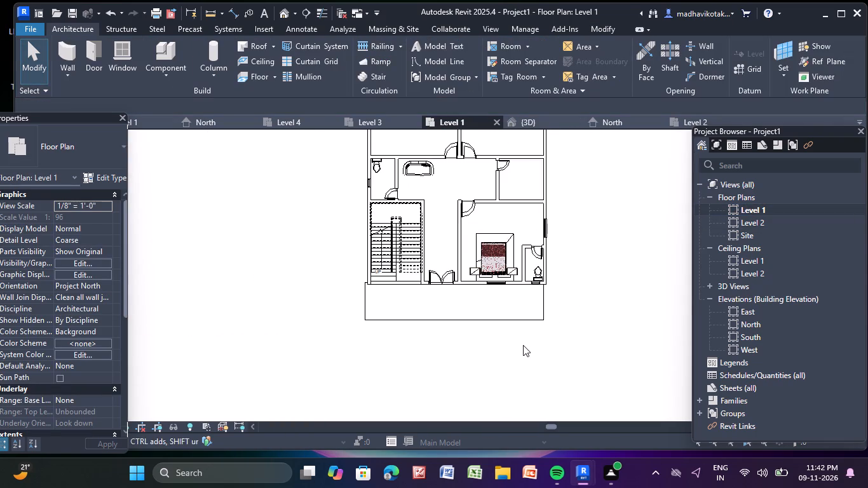
scroll(523, 345, up, 1)
click(282, 14)
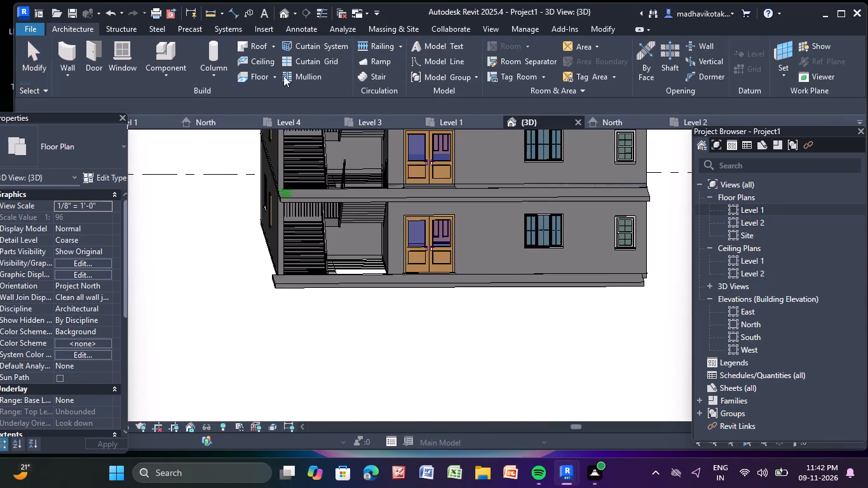
middle_drag(632, 271, 560, 297)
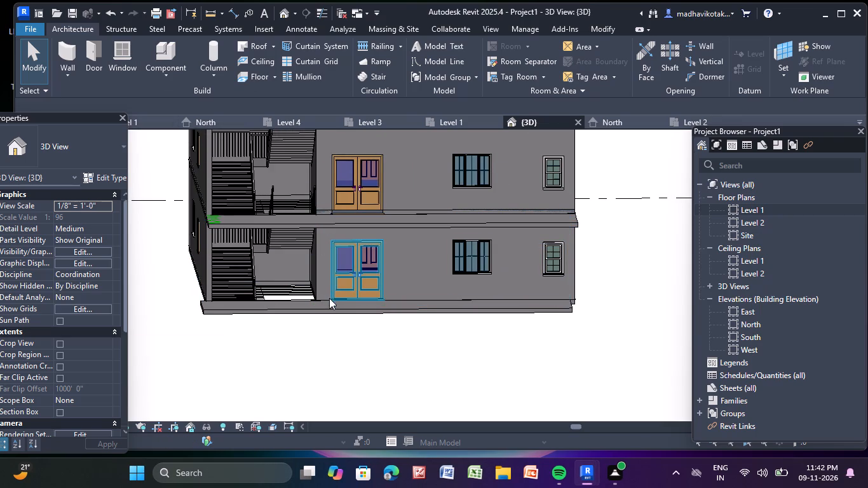
Examine the building's front and side in 3D, checking the Level 2 balcony slab and the Level 1 front slab.
scroll(336, 259, down, 3)
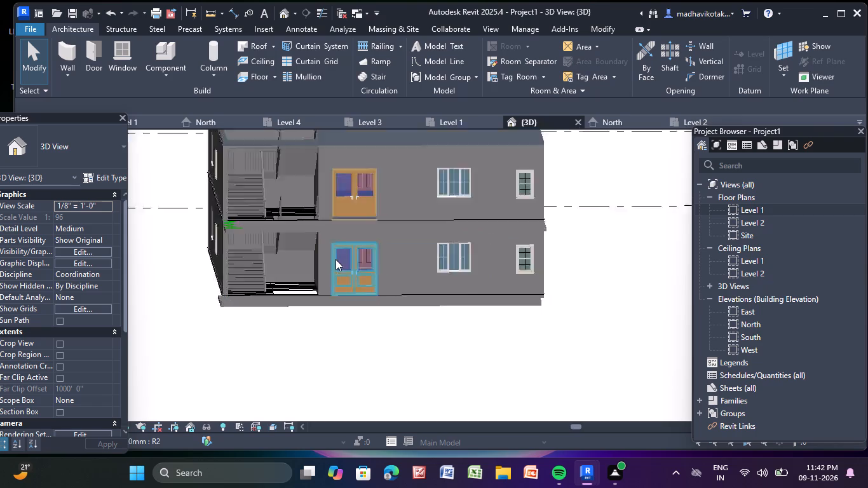
scroll(336, 259, down, 2)
middle_drag(340, 257, 480, 278)
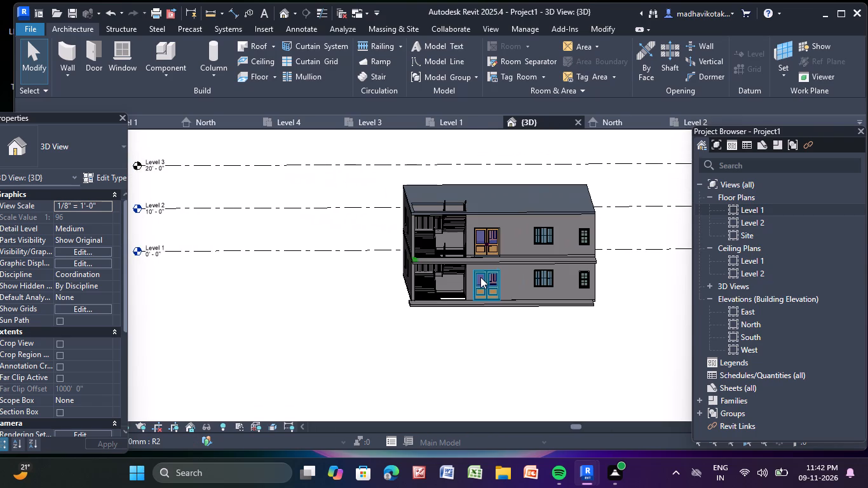
scroll(480, 277, up, 5)
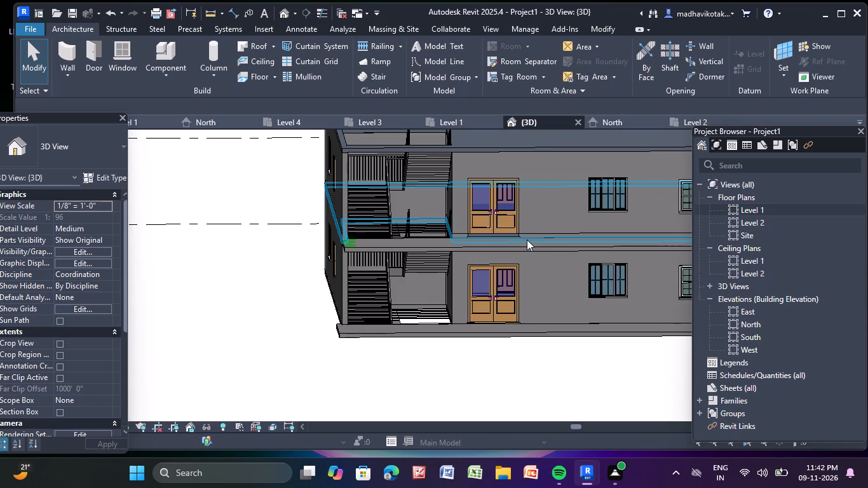
middle_drag(515, 247, 355, 242)
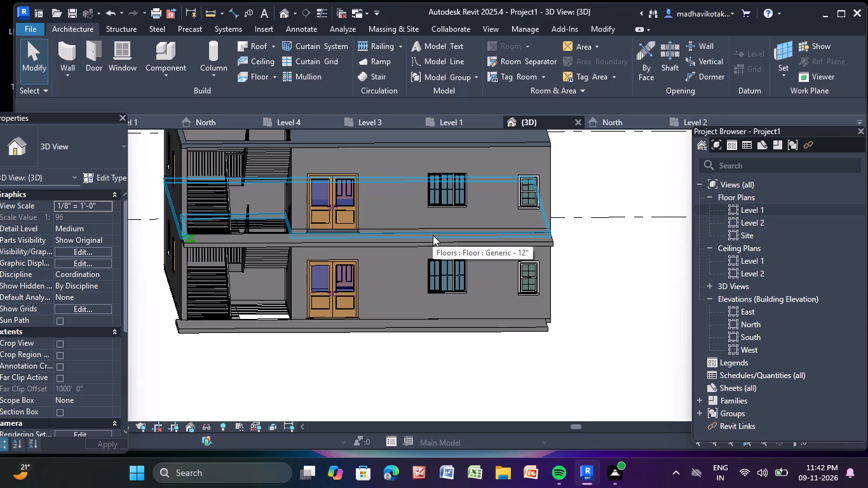
scroll(464, 227, down, 2)
middle_drag(575, 318, 534, 351)
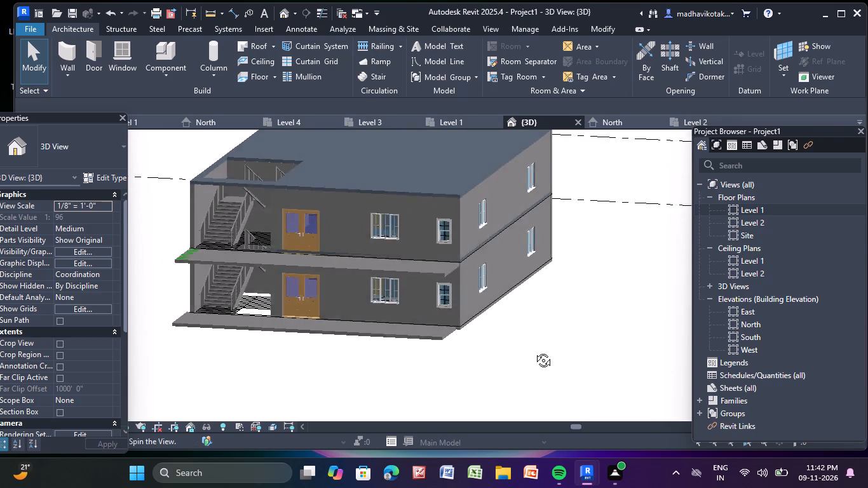
middle_drag(534, 351, 519, 358)
middle_drag(517, 356, 568, 341)
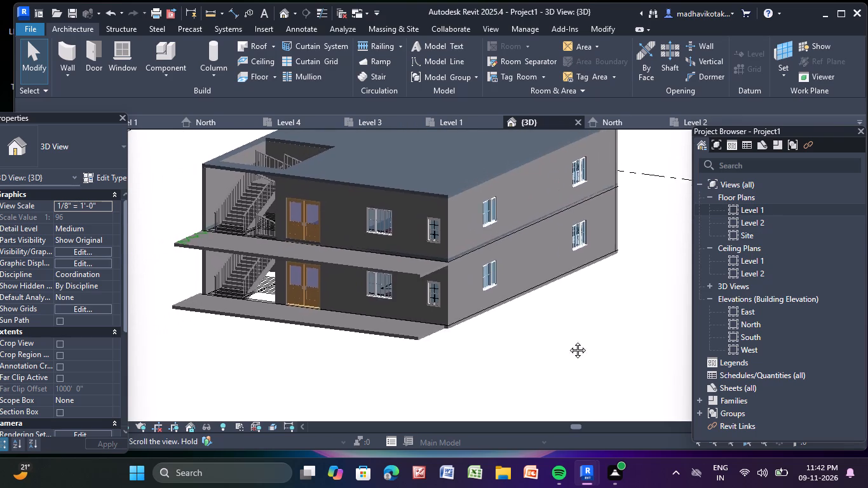
middle_drag(568, 341, 601, 330)
scroll(445, 292, up, 5)
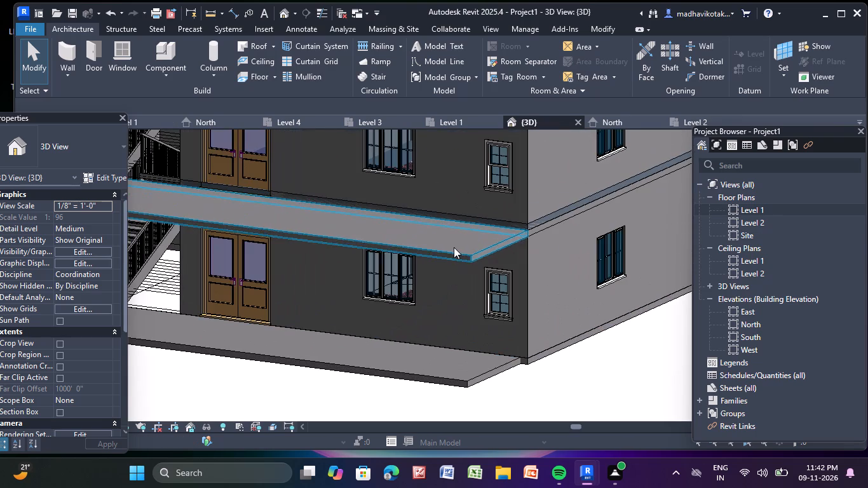
click(453, 247)
key(Escape)
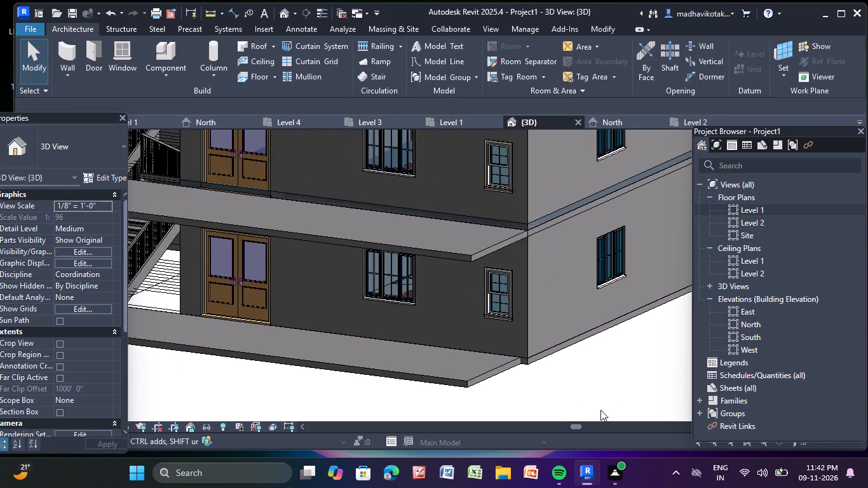
In the Level 2 floor plan, delete the seven zigzag model lines along the balcony's stair-side edge.
double_click(756, 225)
scroll(334, 259, down, 5)
scroll(354, 263, up, 2)
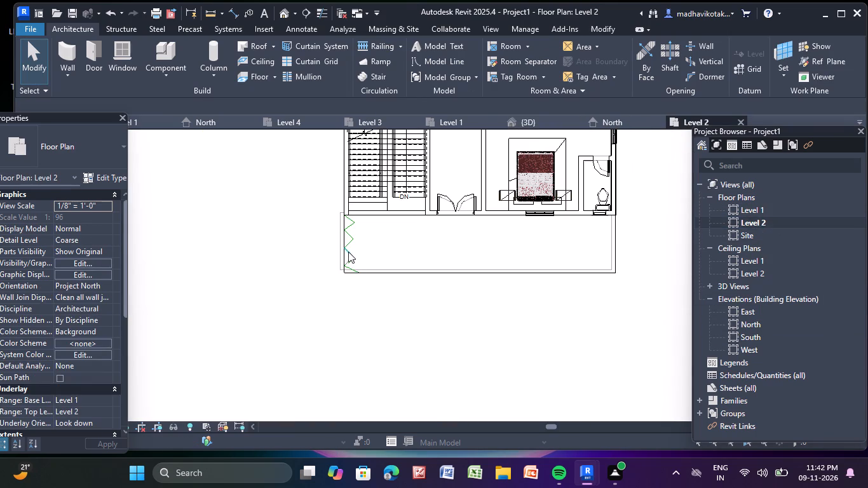
scroll(347, 243, up, 7)
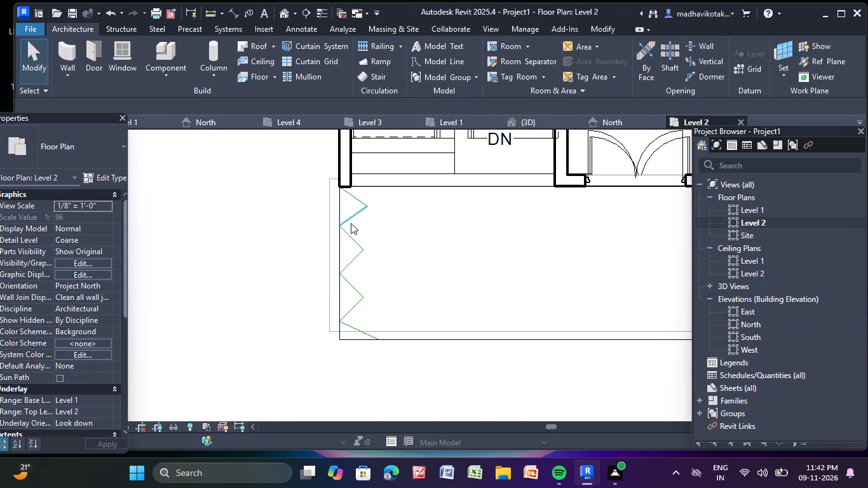
click(351, 223)
key(Delete)
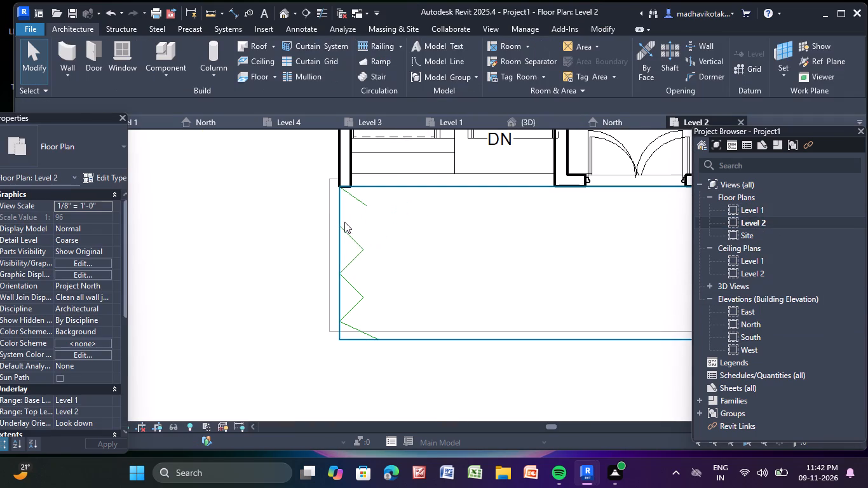
click(355, 197)
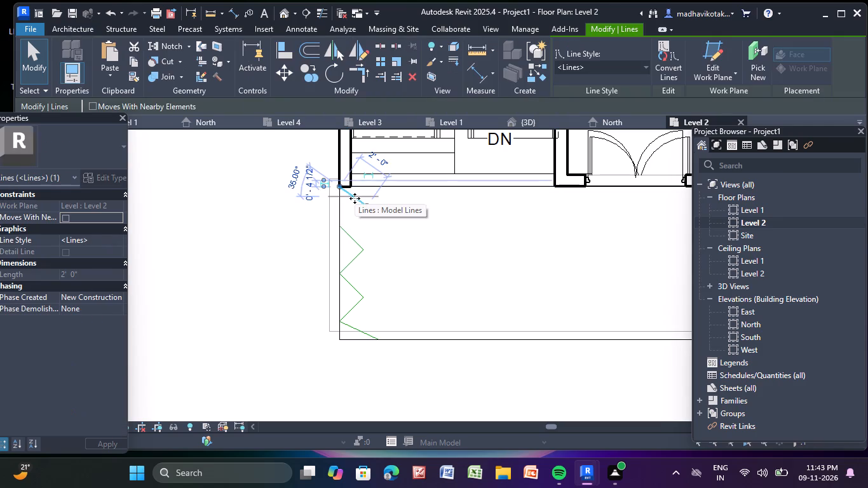
key(Delete)
click(347, 235)
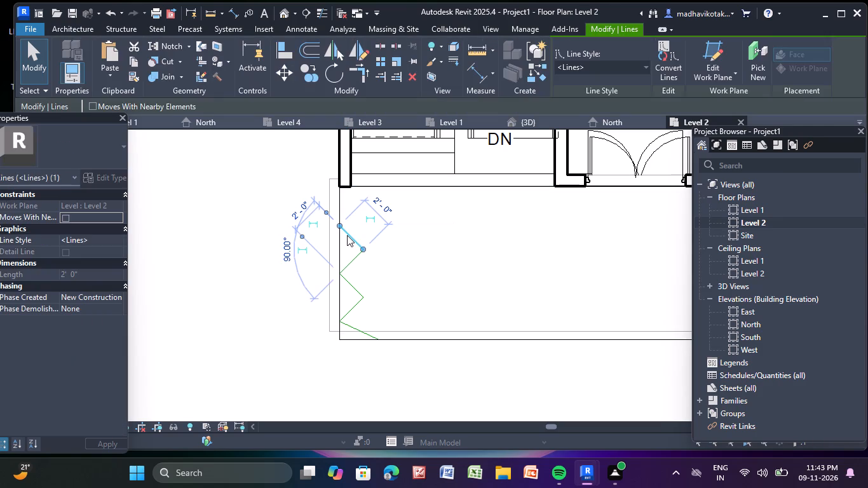
key(Delete)
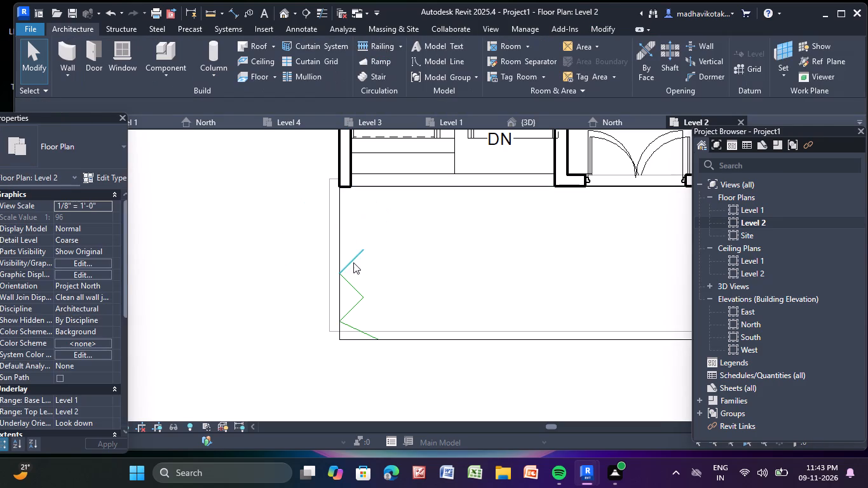
click(353, 262)
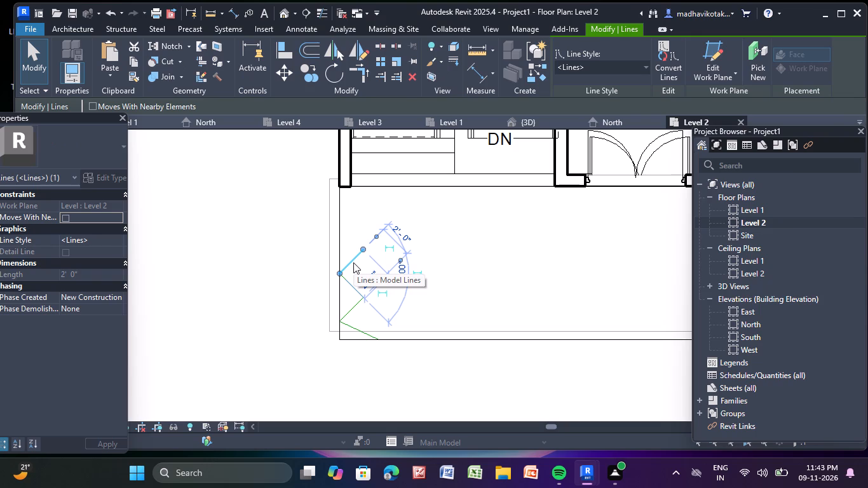
key(Delete)
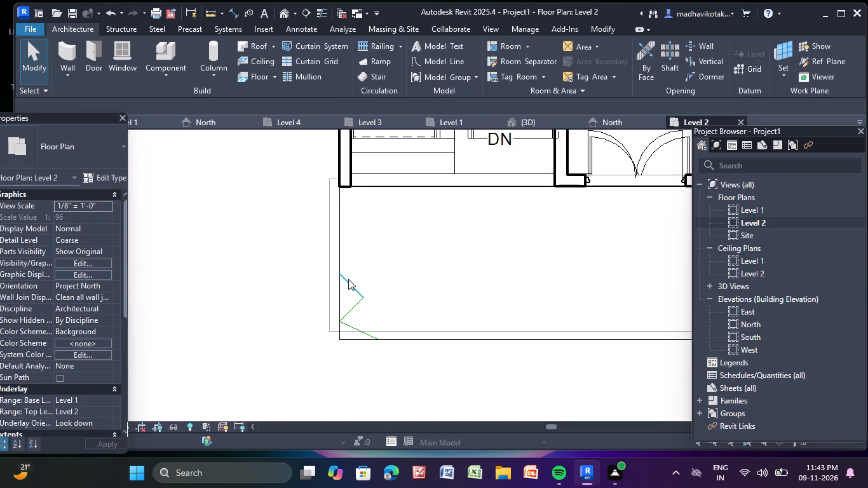
click(348, 279)
key(Delete)
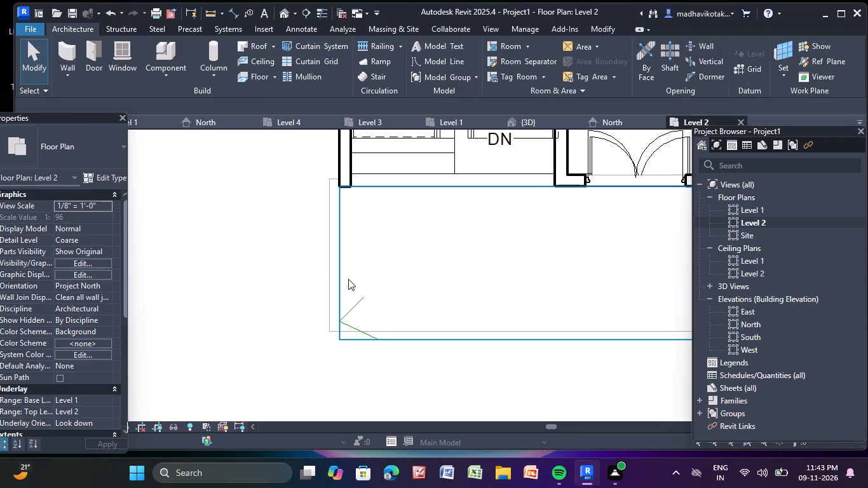
click(351, 307)
key(Delete)
click(348, 325)
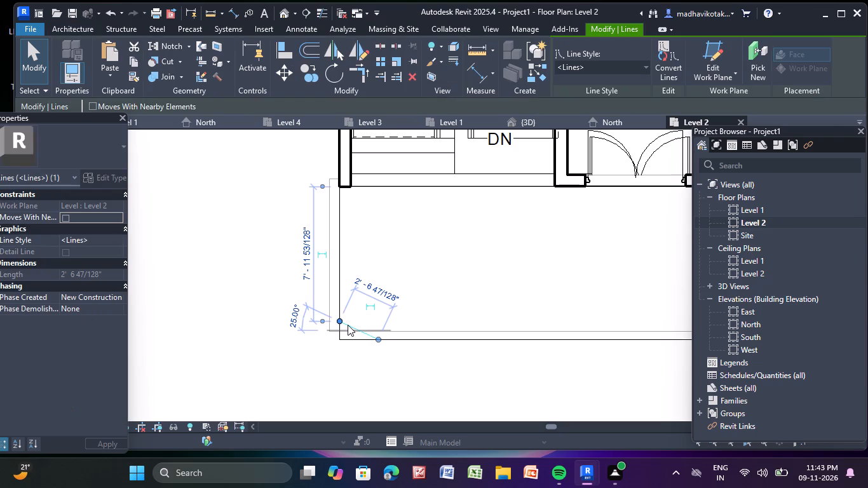
key(Delete)
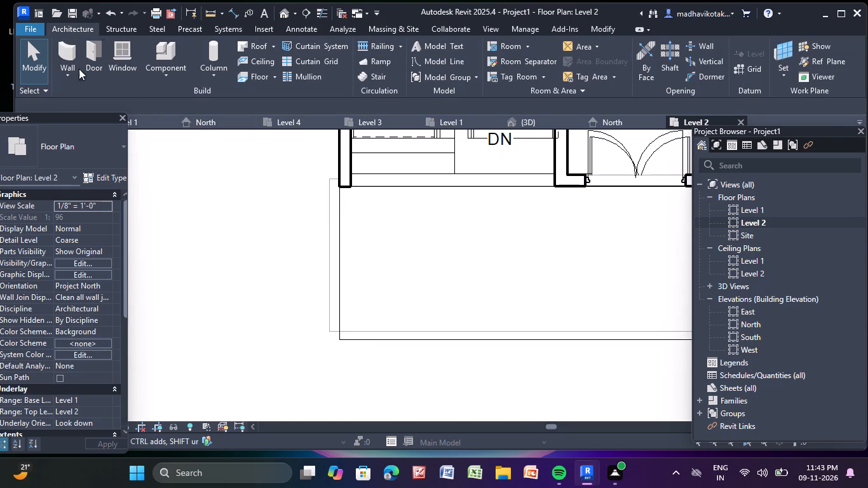
Start a Handrail - Rectangular railing path on Level 2, sketching a straight line along the balcony's stair-side edge from the wall corner to the outer corner.
click(377, 50)
click(589, 46)
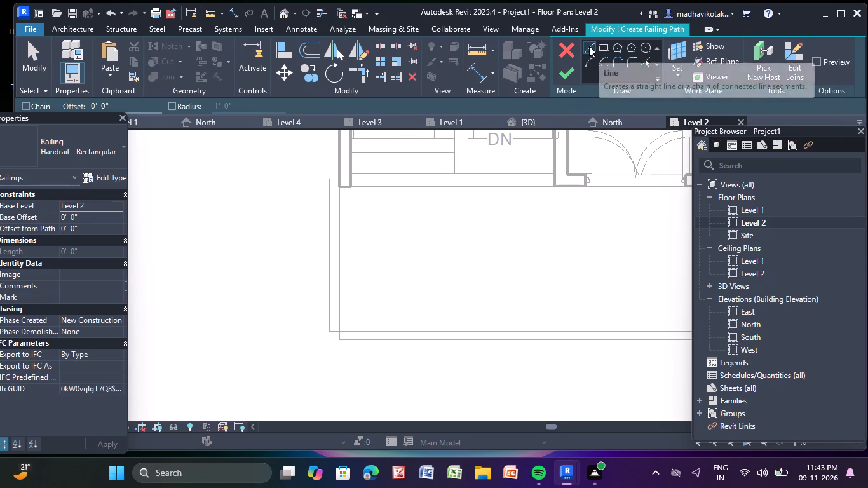
scroll(348, 169, up, 7)
scroll(330, 193, down, 5)
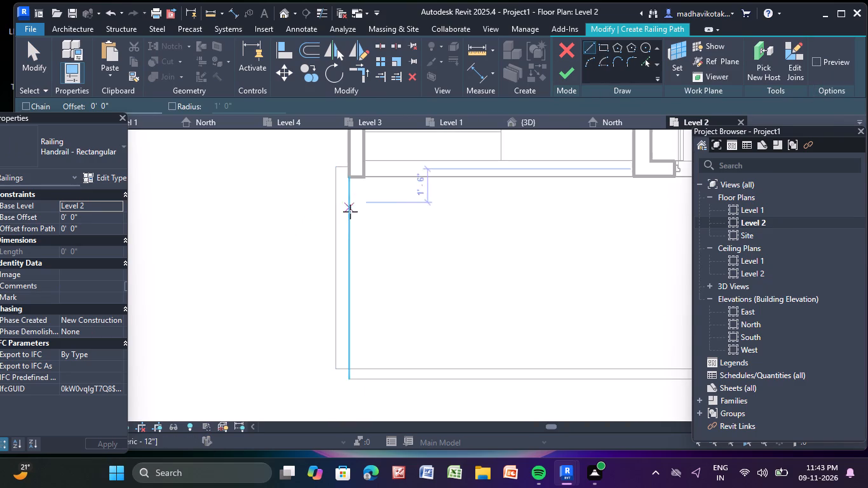
scroll(337, 168, up, 6)
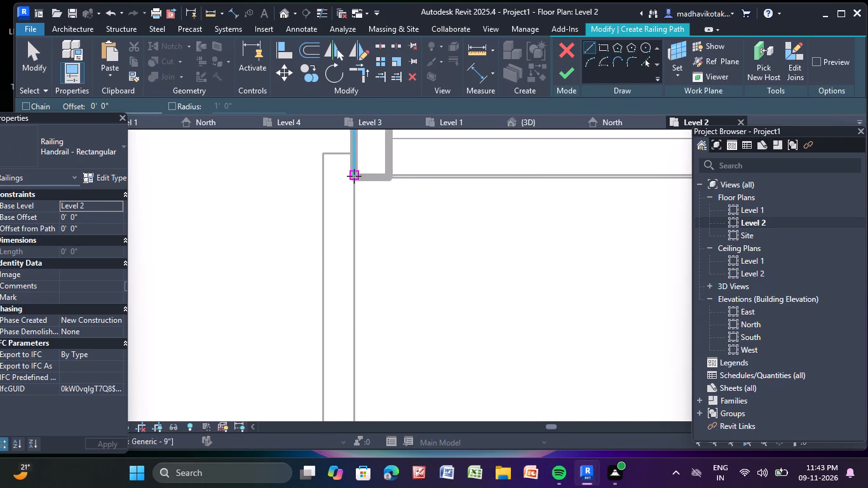
click(354, 176)
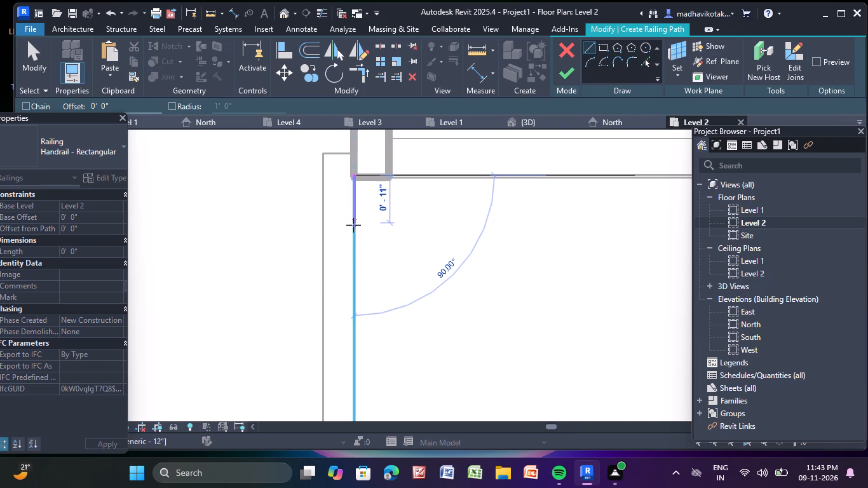
scroll(353, 225, down, 6)
middle_drag(363, 320, 358, 287)
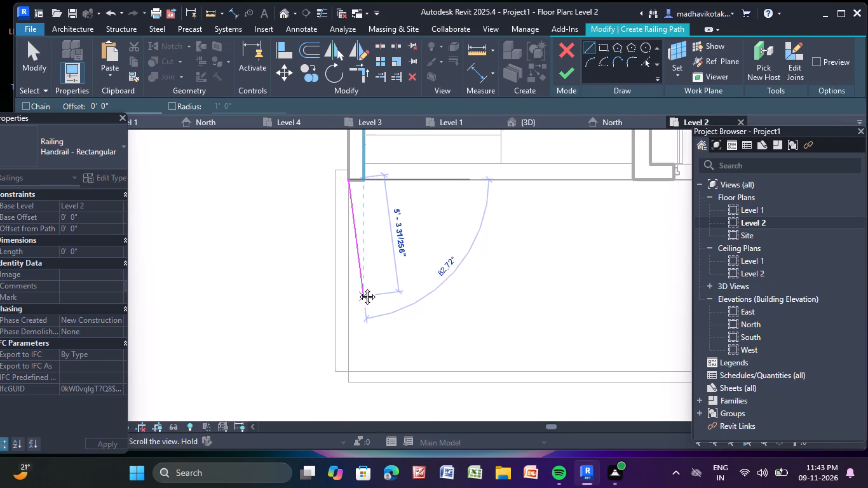
middle_drag(358, 287, 348, 248)
scroll(333, 322, up, 6)
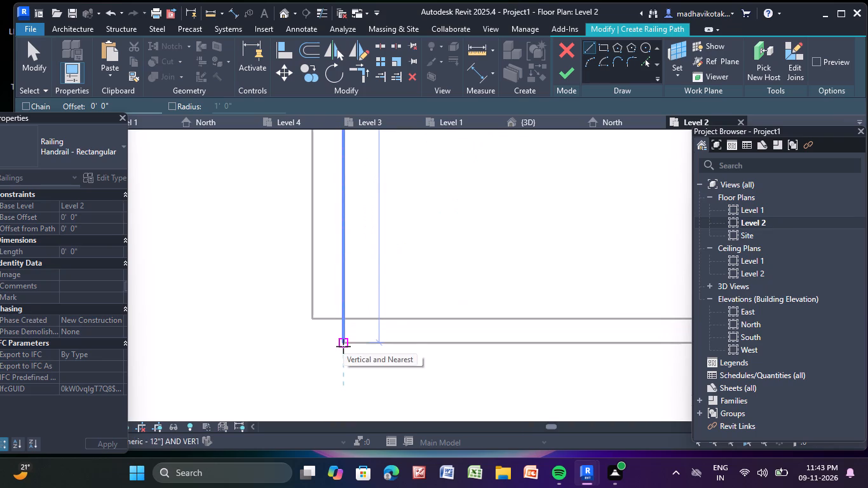
scroll(343, 346, up, 9)
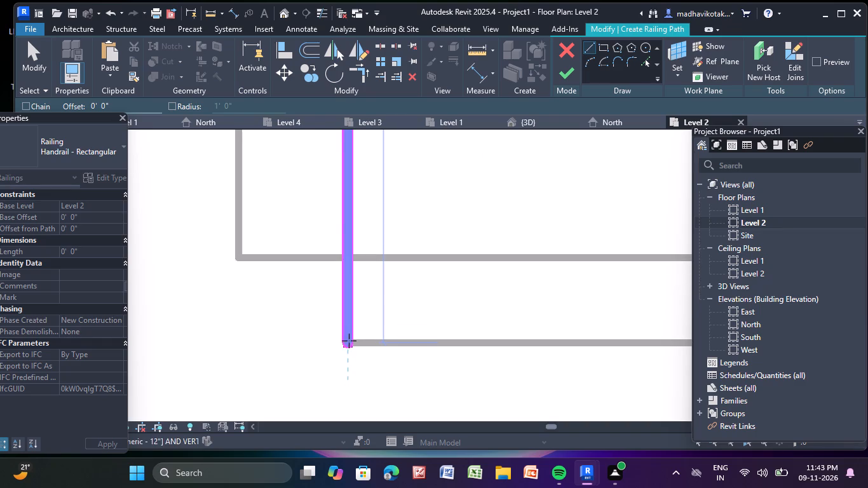
click(349, 341)
Sketch the railing path's front segment along the balcony slab's outer edge, from the stair-side corner to the opposite outer corner.
scroll(351, 338, up, 9)
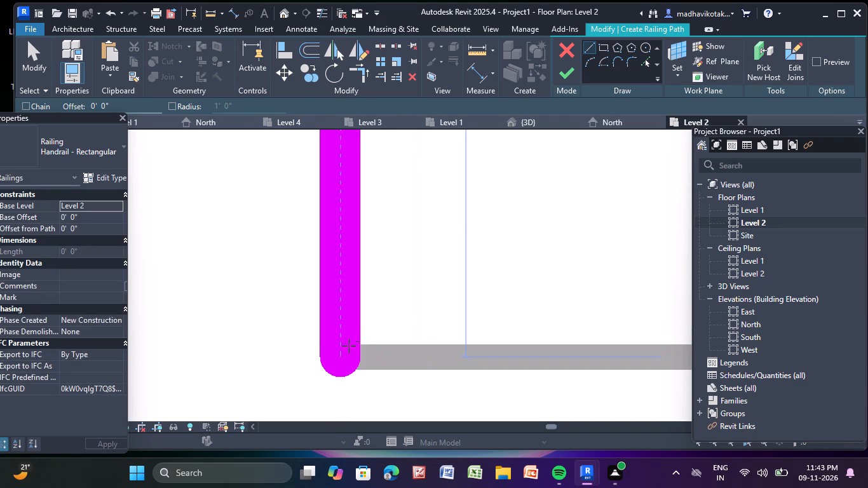
click(340, 362)
scroll(535, 367, down, 5)
scroll(601, 344, down, 5)
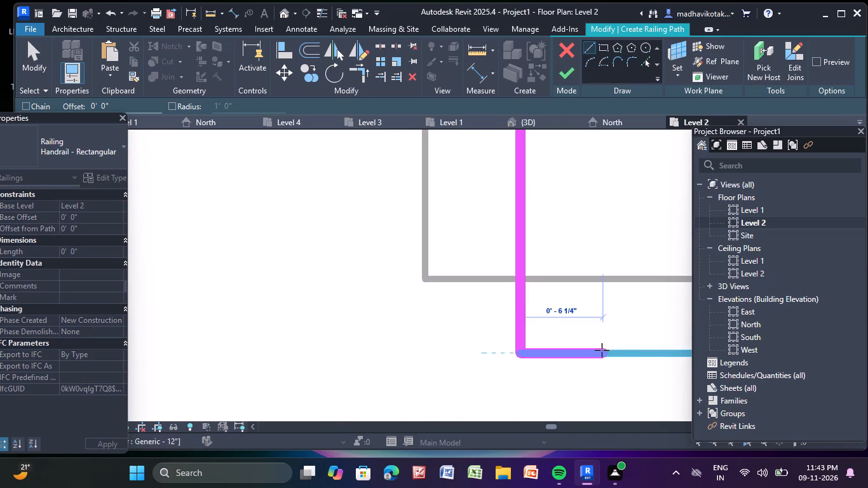
scroll(602, 349, down, 4)
middle_drag(602, 349, 106, 344)
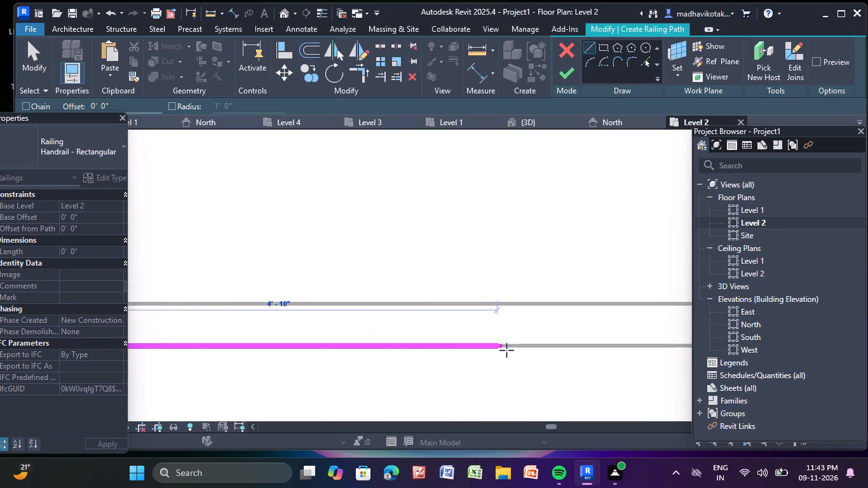
scroll(688, 340, down, 3)
middle_drag(675, 344, 185, 360)
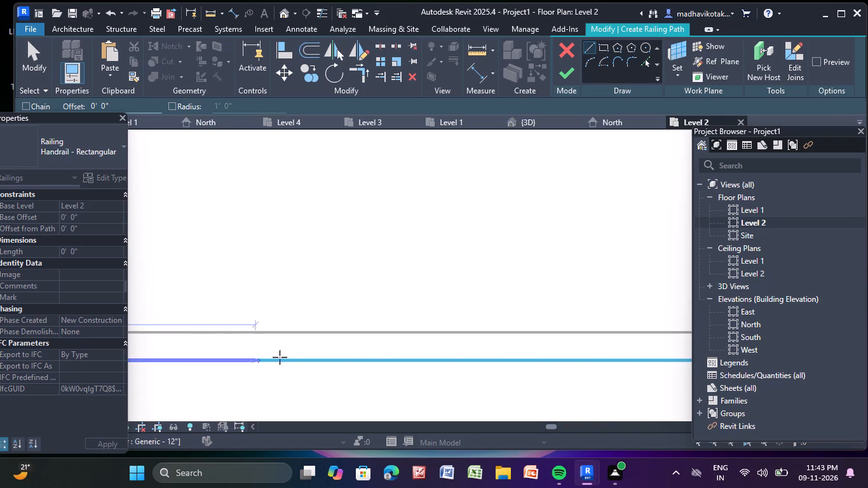
scroll(468, 355, down, 3)
middle_drag(465, 353, 90, 341)
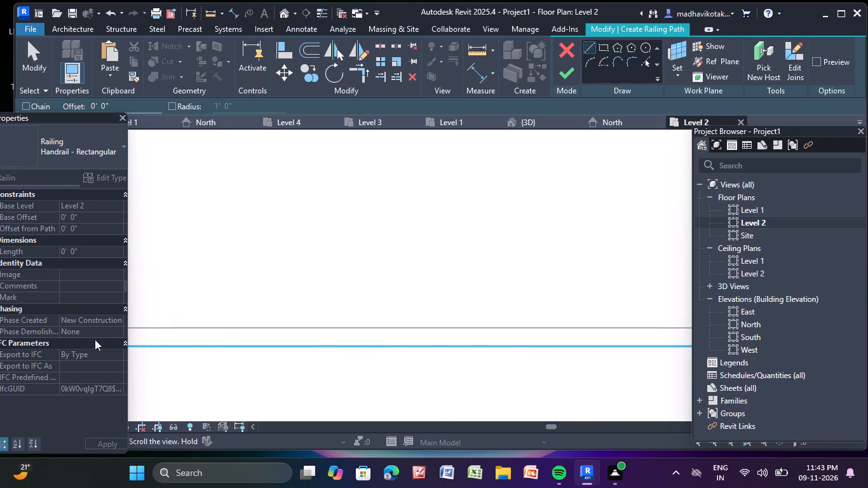
scroll(431, 341, down, 5)
scroll(565, 350, down, 4)
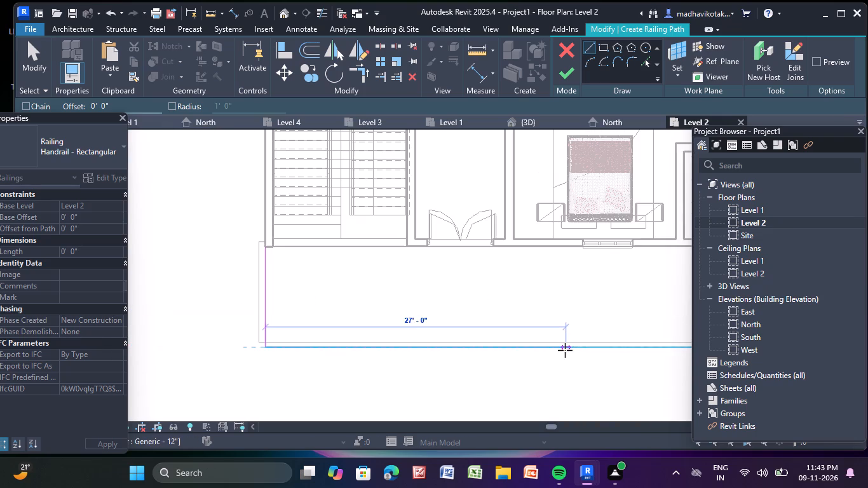
middle_drag(564, 349, 257, 355)
scroll(257, 355, down, 1)
scroll(402, 355, up, 5)
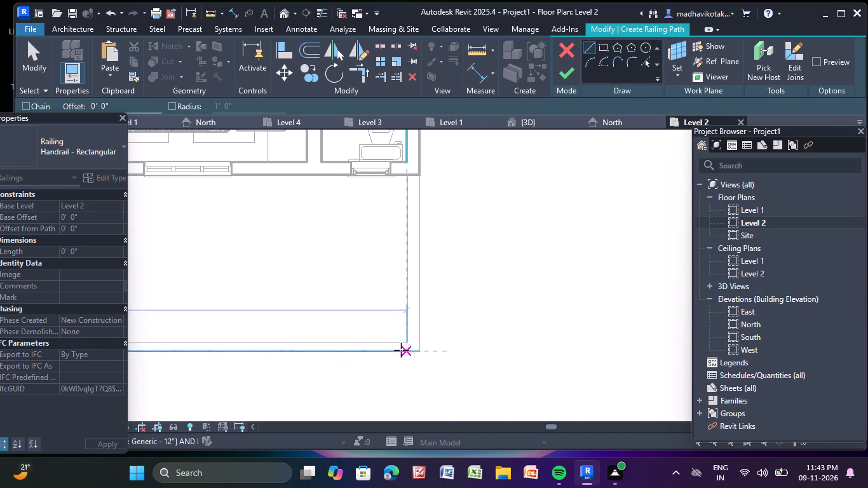
scroll(405, 342, up, 4)
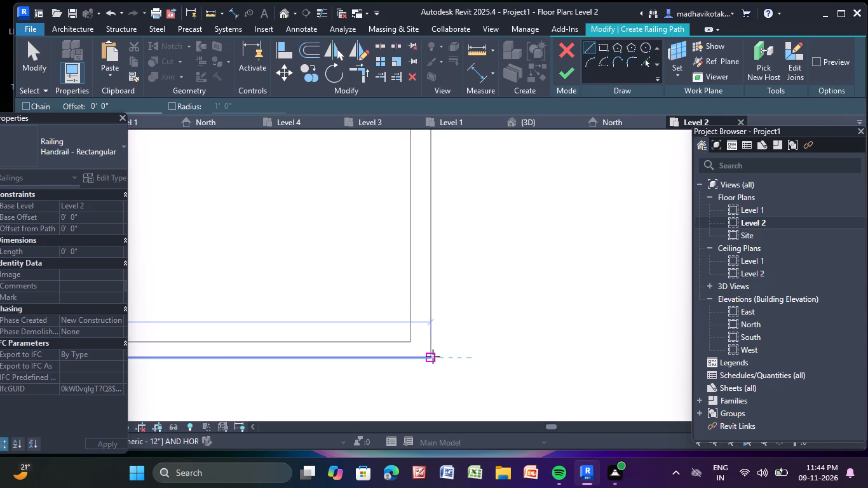
click(433, 356)
Sketch the last railing segment, about 9' long, from the far outer corner back to the building's wall corner, and finish the railing.
scroll(436, 357, up, 4)
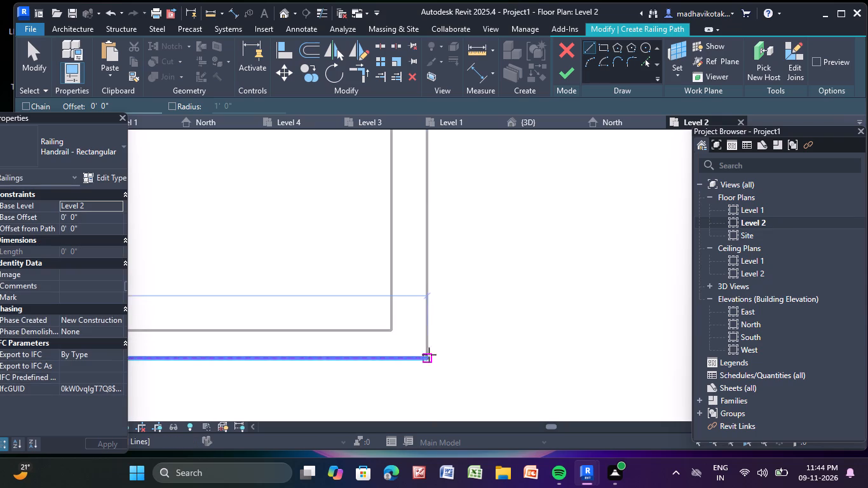
scroll(429, 355, up, 5)
click(428, 363)
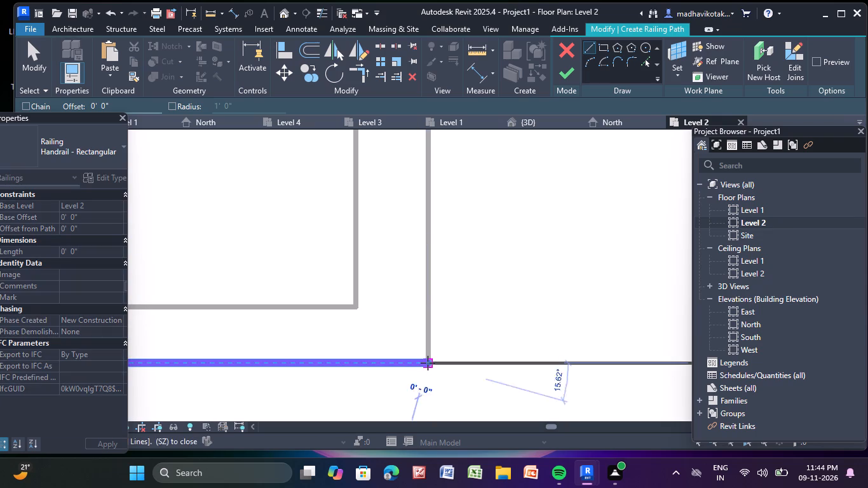
scroll(433, 136, down, 4)
middle_drag(433, 136, 442, 400)
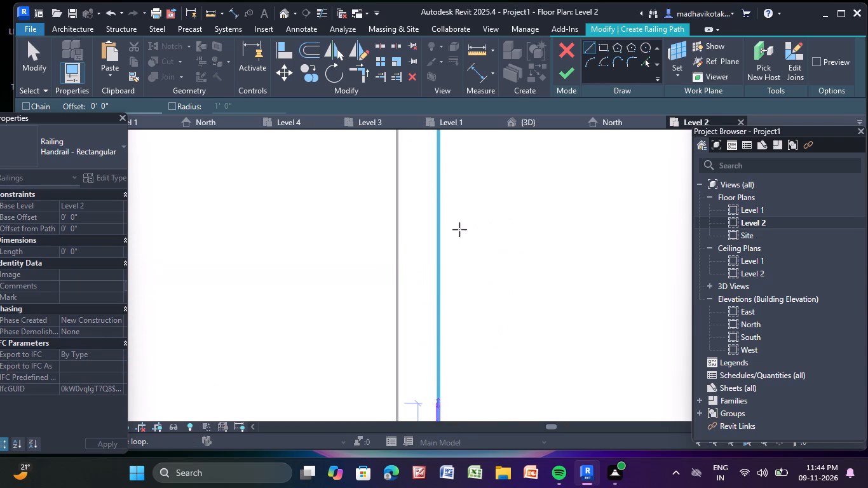
scroll(451, 179, down, 3)
middle_drag(447, 177, 433, 363)
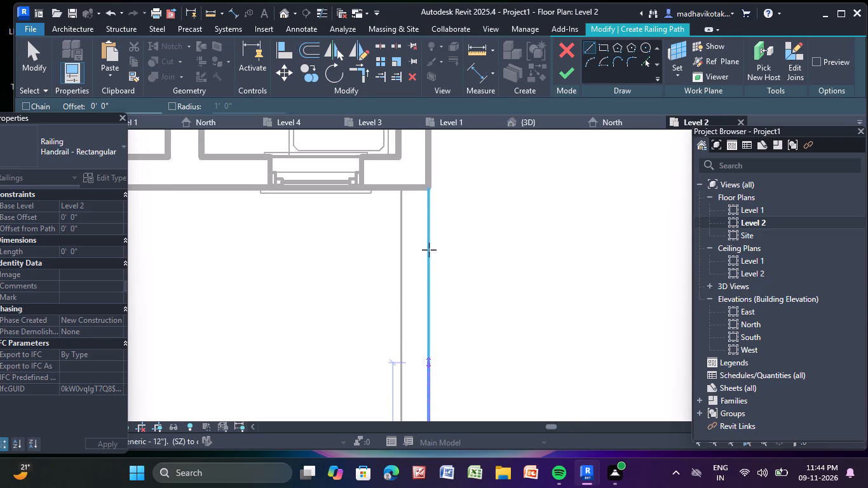
scroll(434, 194, up, 8)
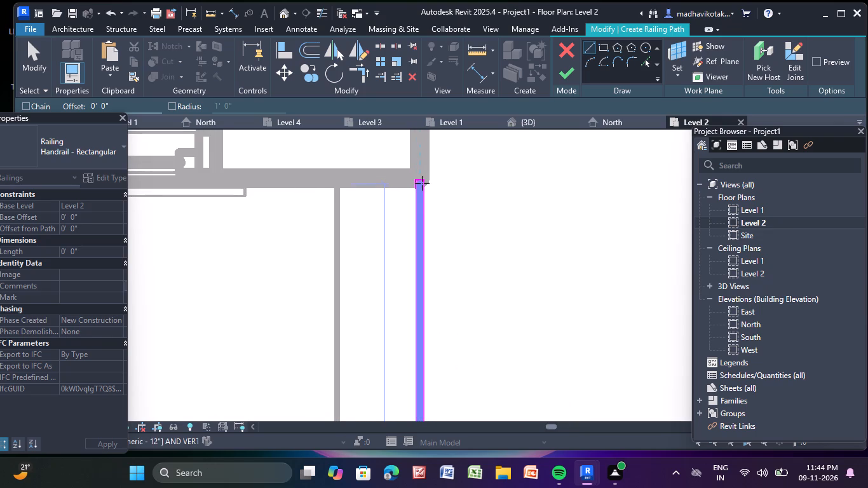
click(421, 182)
scroll(425, 186, down, 8)
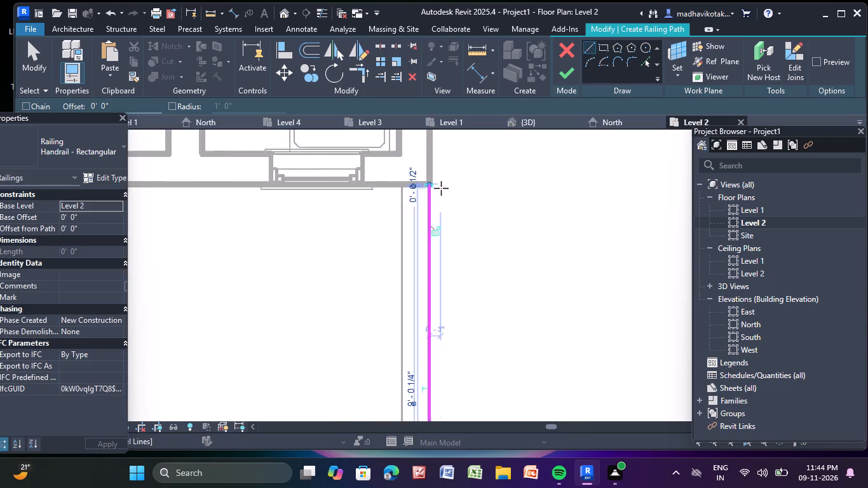
scroll(441, 188, down, 8)
scroll(509, 206, down, 4)
middle_drag(509, 208, 568, 249)
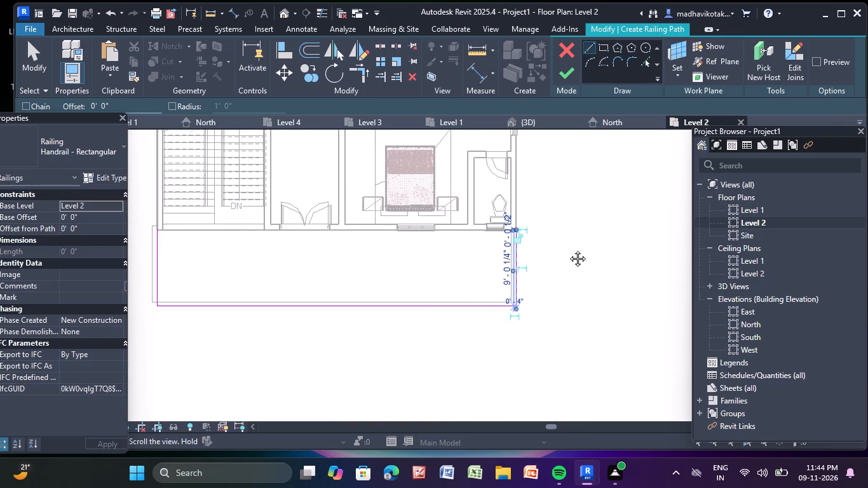
middle_drag(568, 249, 574, 252)
scroll(553, 241, up, 3)
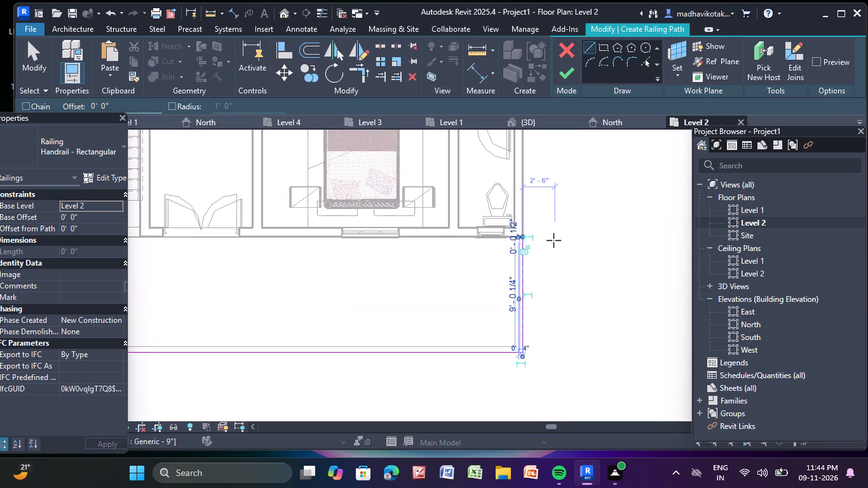
click(561, 78)
click(566, 266)
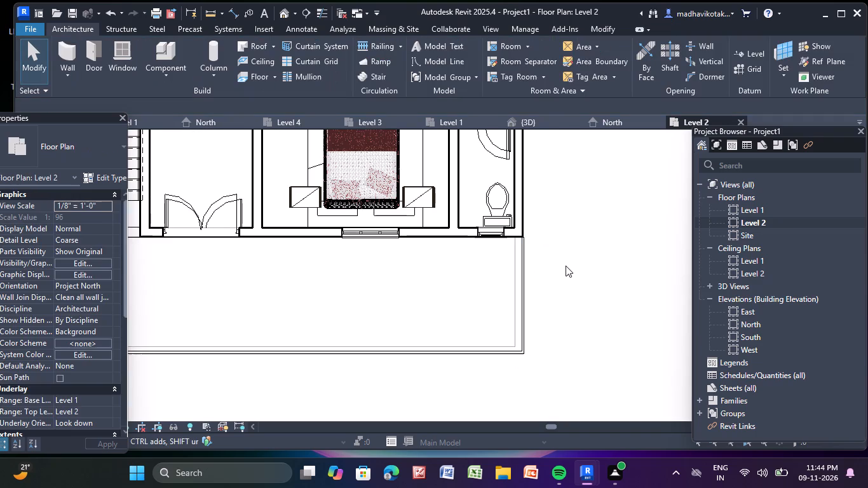
Switch to the 3D view and examine the Level 2 balcony railing along the building's front.
click(281, 9)
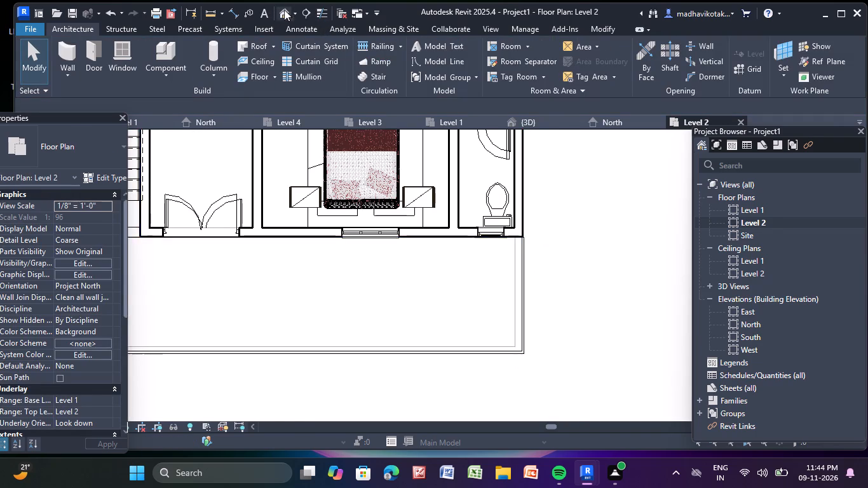
scroll(386, 292, down, 1)
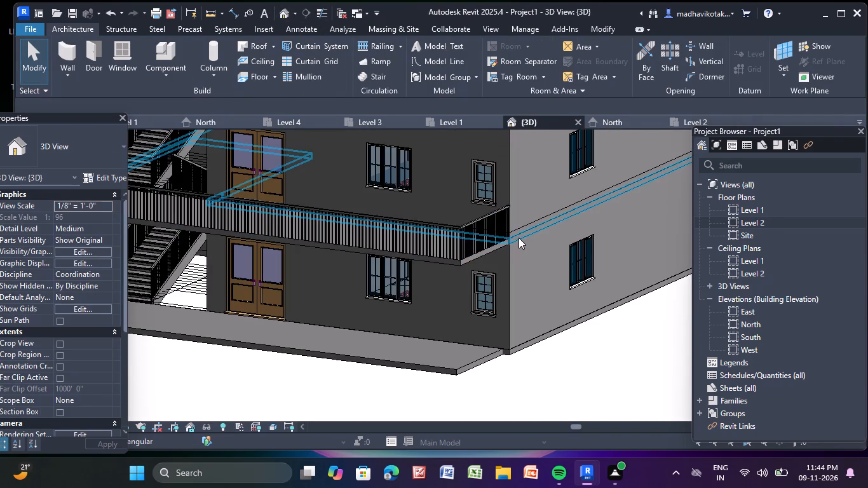
middle_drag(519, 238, 613, 215)
scroll(431, 254, down, 4)
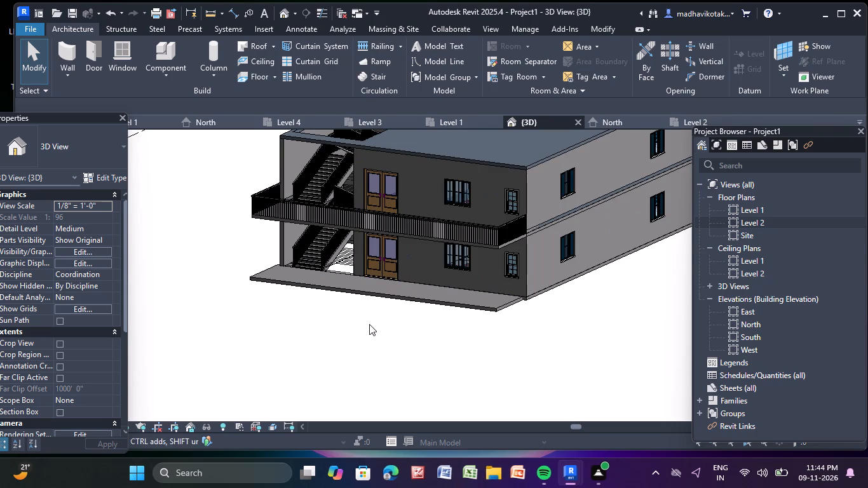
middle_drag(369, 324, 348, 348)
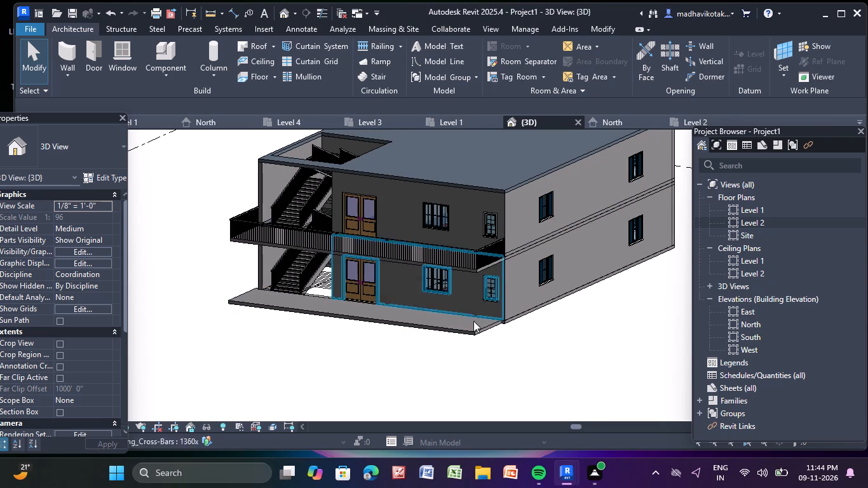
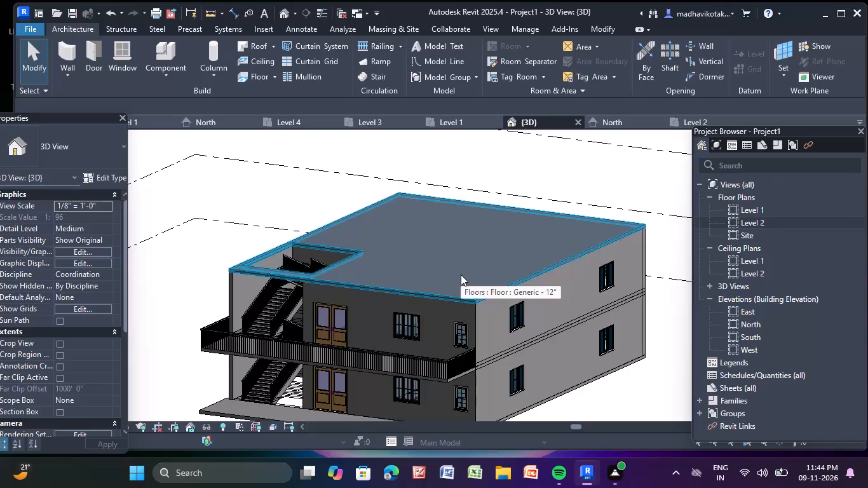
Examine the finished building in 3D, from the roof and stair opening down to the front balcony railing and ground-floor entrance.
click(461, 274)
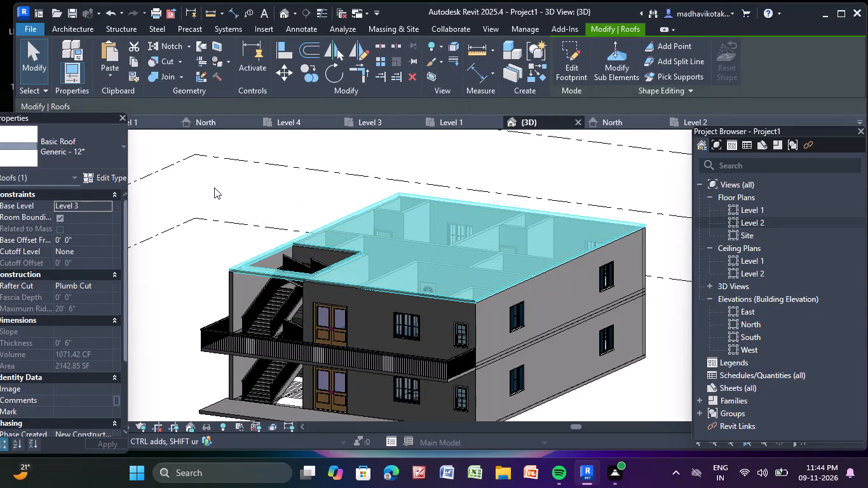
click(214, 186)
scroll(215, 180, down, 1)
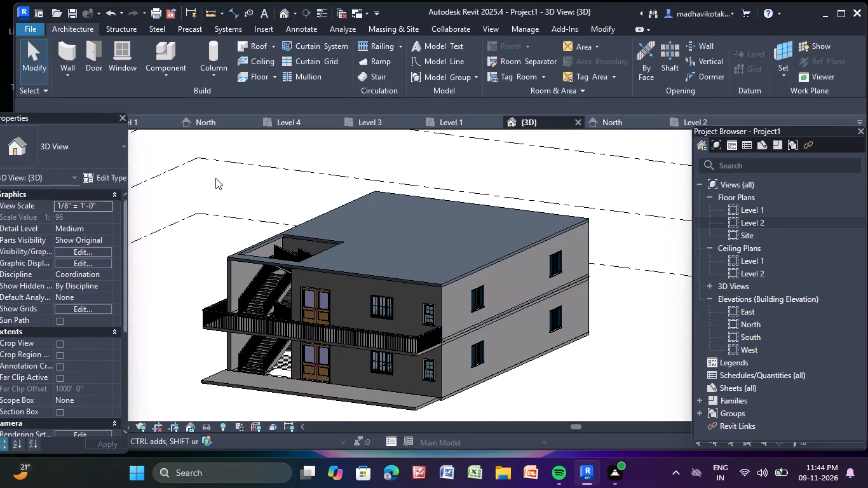
middle_drag(231, 160, 288, 94)
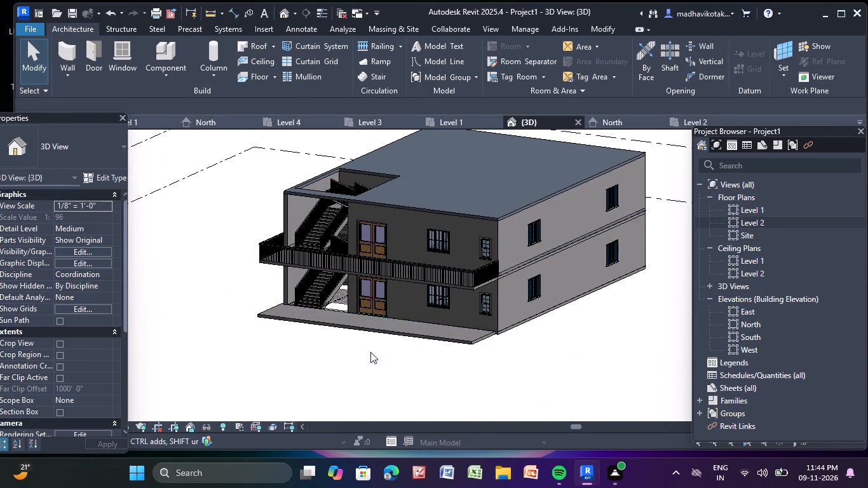
scroll(393, 339, up, 7)
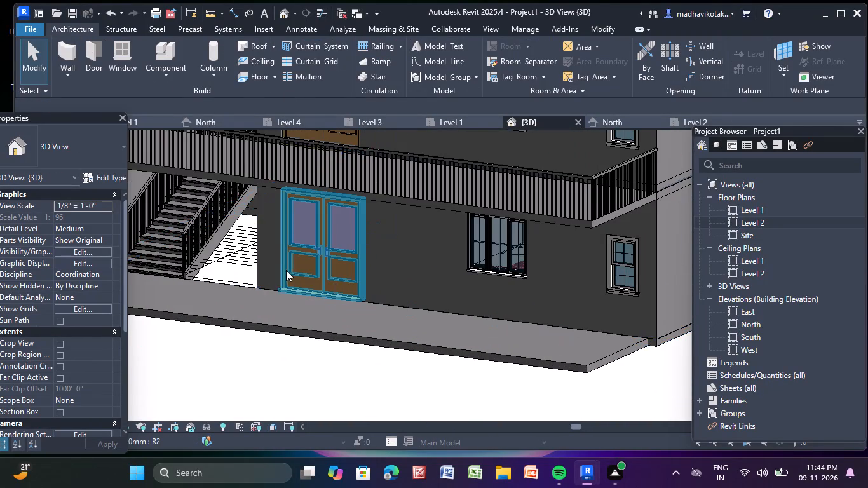
scroll(286, 270, down, 3)
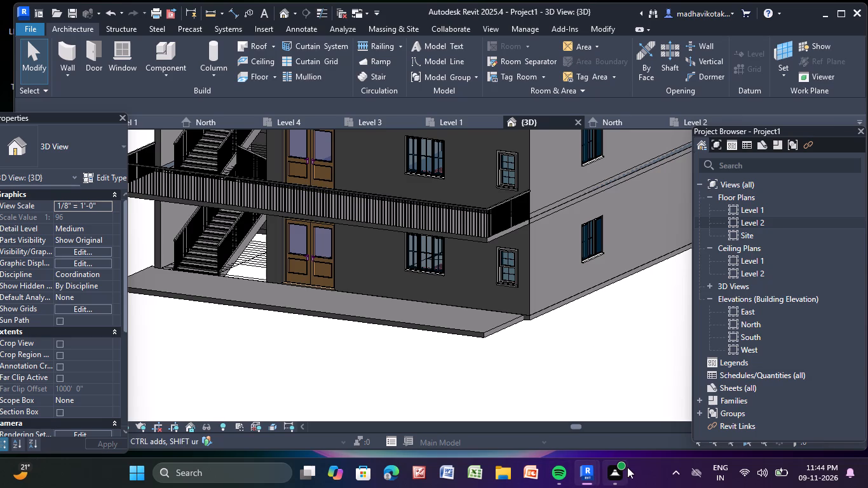
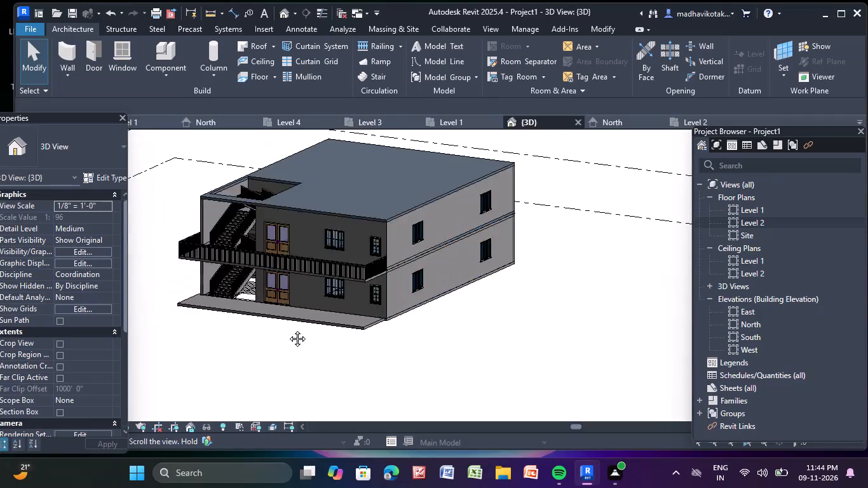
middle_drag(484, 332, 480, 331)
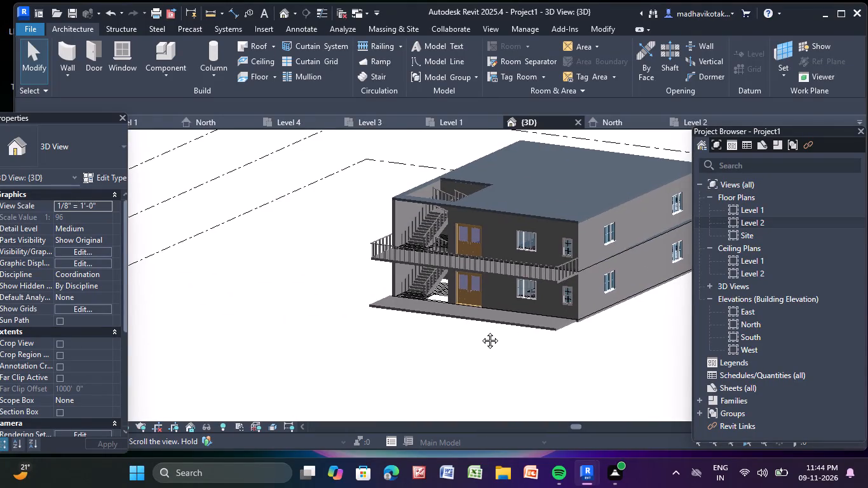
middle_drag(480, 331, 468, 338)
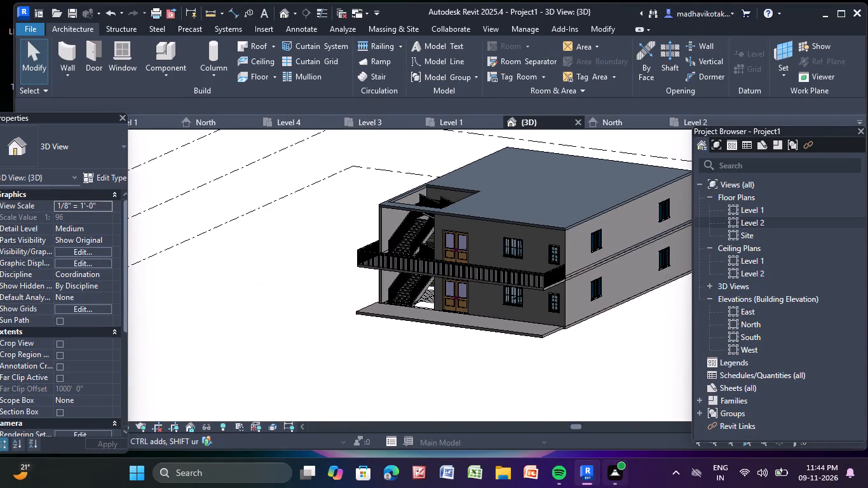
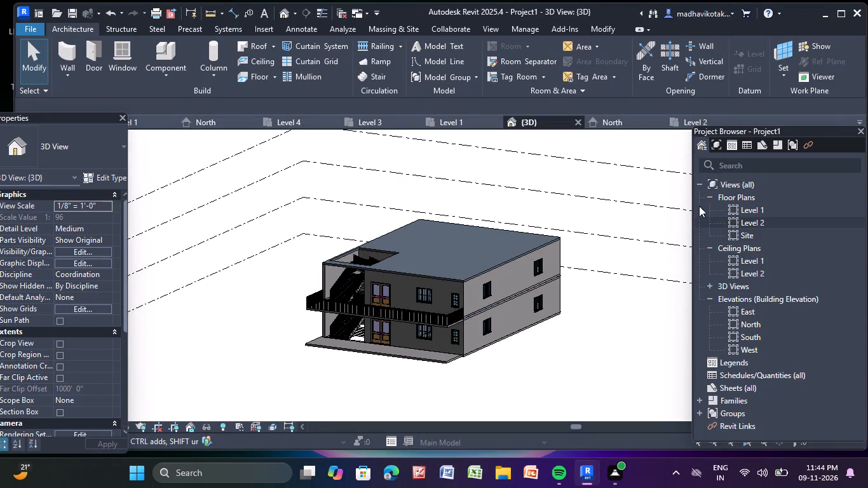
Create new floor plan views for Level 3 and Level 4.
click(497, 24)
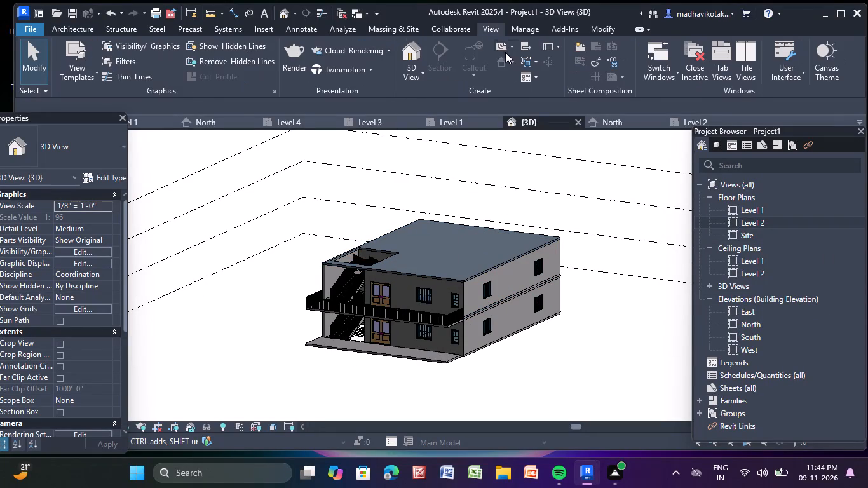
click(511, 46)
click(532, 76)
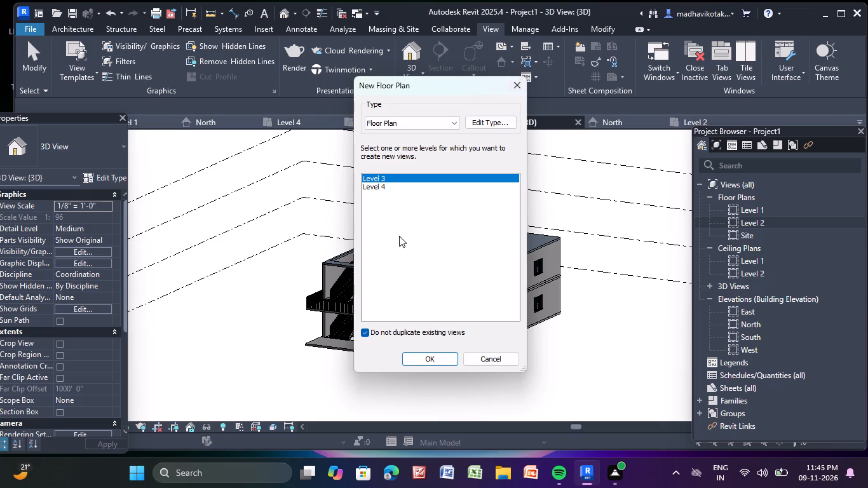
drag(452, 180, 450, 193)
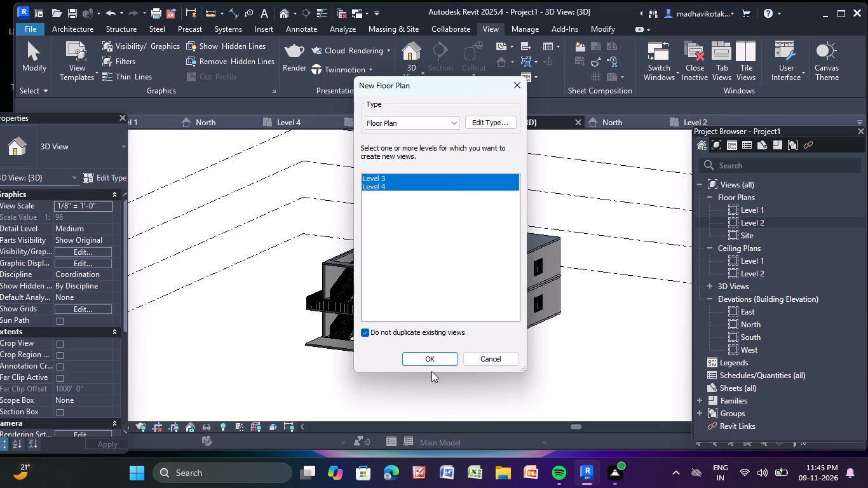
click(431, 364)
click(271, 296)
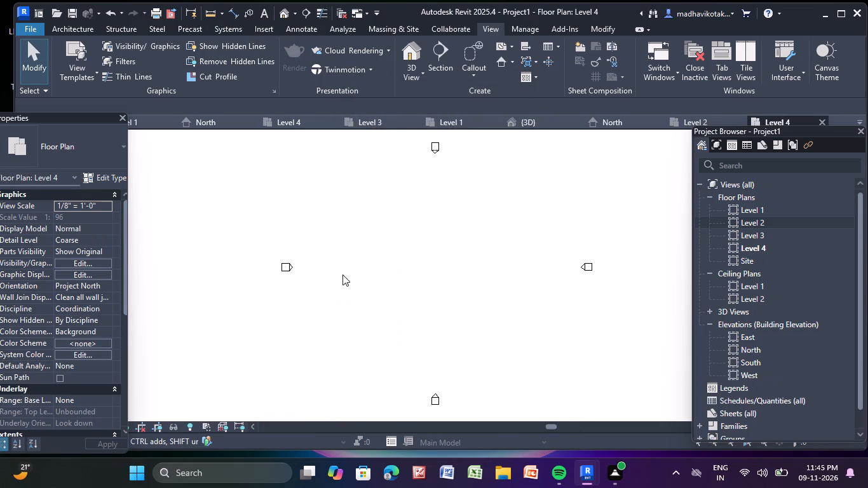
Open the North building elevation view.
scroll(342, 274, down, 5)
middle_drag(409, 271, 451, 297)
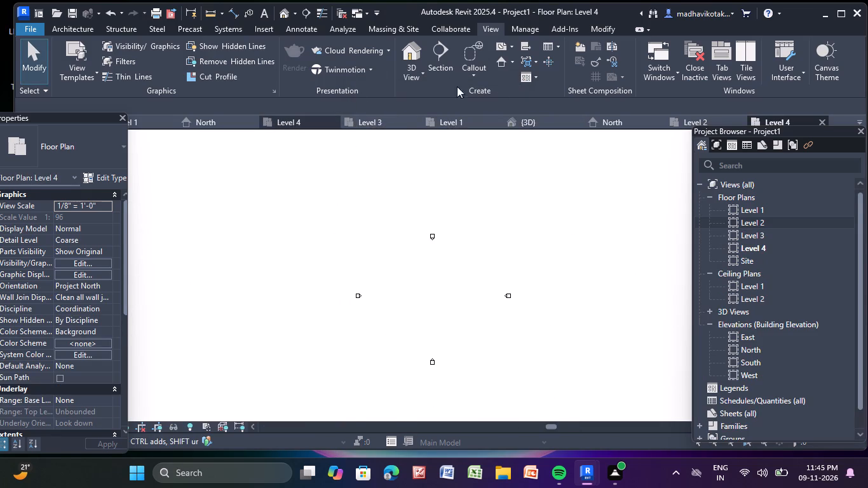
double_click(756, 351)
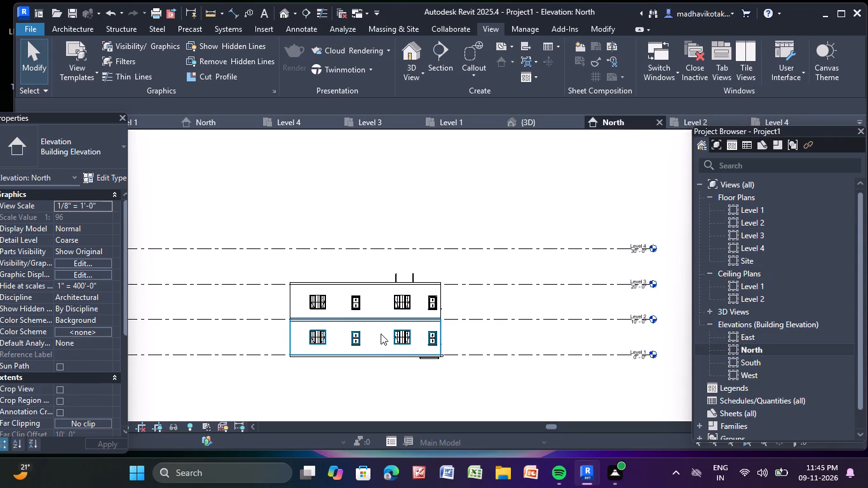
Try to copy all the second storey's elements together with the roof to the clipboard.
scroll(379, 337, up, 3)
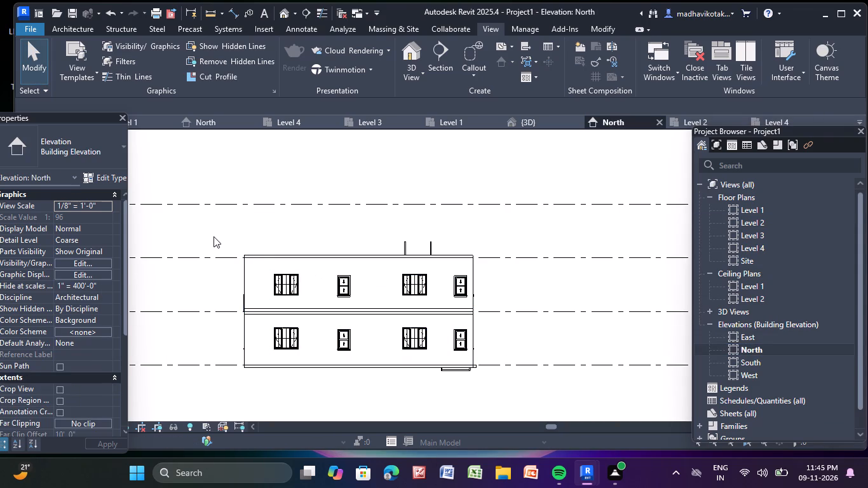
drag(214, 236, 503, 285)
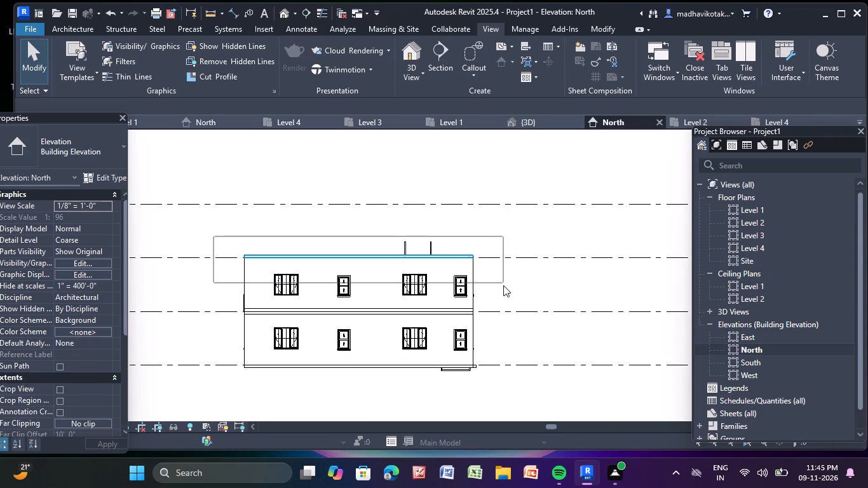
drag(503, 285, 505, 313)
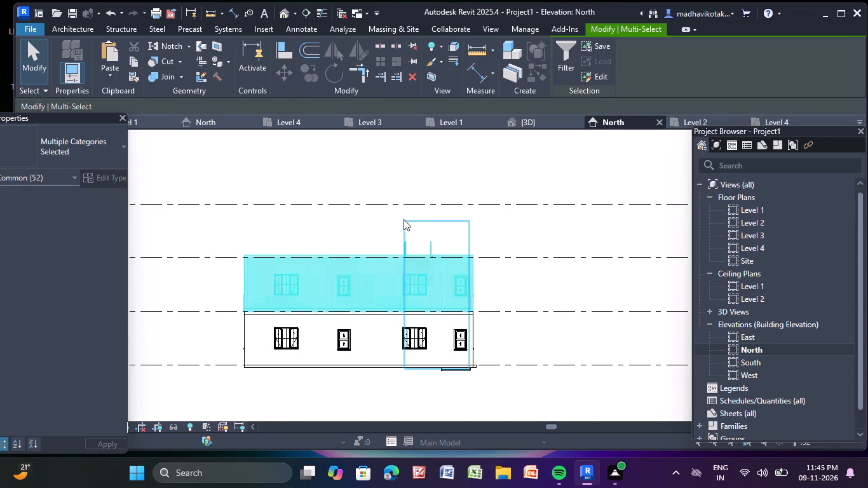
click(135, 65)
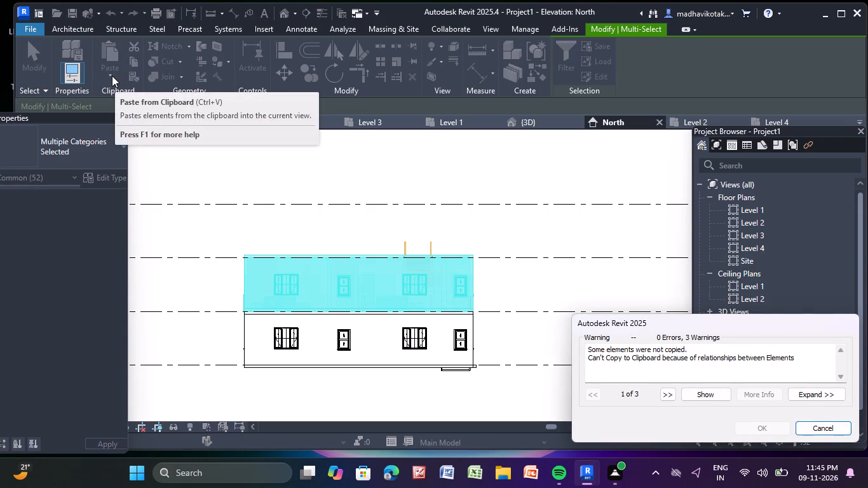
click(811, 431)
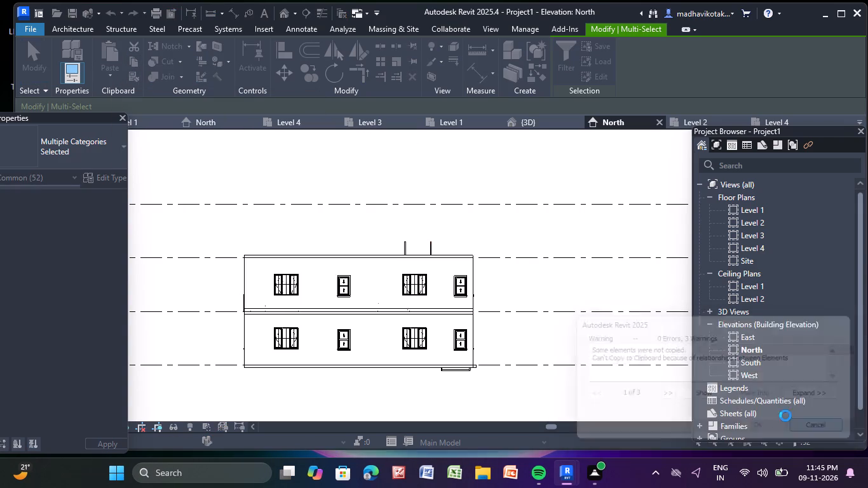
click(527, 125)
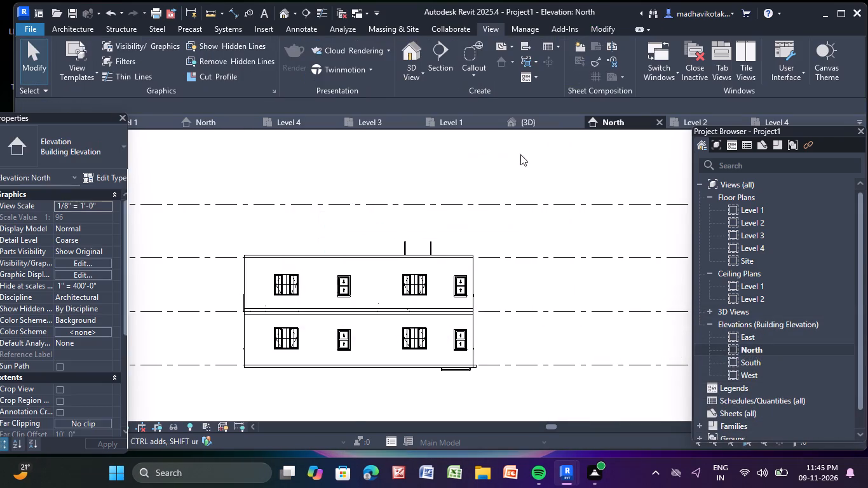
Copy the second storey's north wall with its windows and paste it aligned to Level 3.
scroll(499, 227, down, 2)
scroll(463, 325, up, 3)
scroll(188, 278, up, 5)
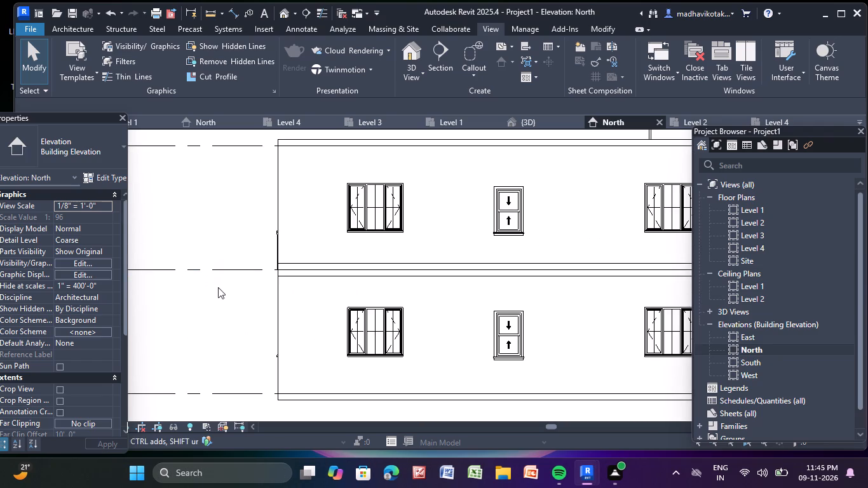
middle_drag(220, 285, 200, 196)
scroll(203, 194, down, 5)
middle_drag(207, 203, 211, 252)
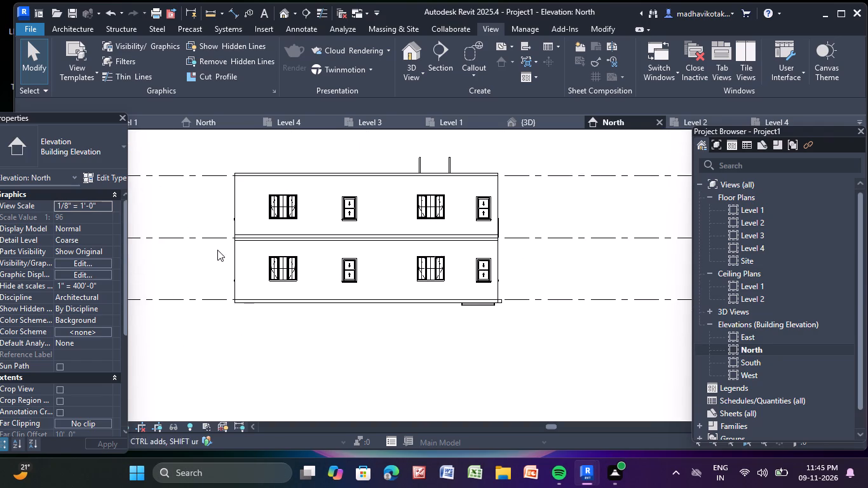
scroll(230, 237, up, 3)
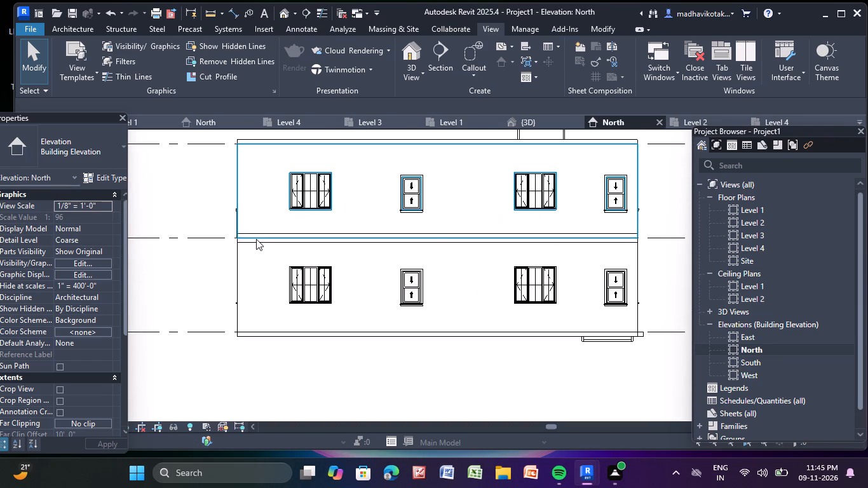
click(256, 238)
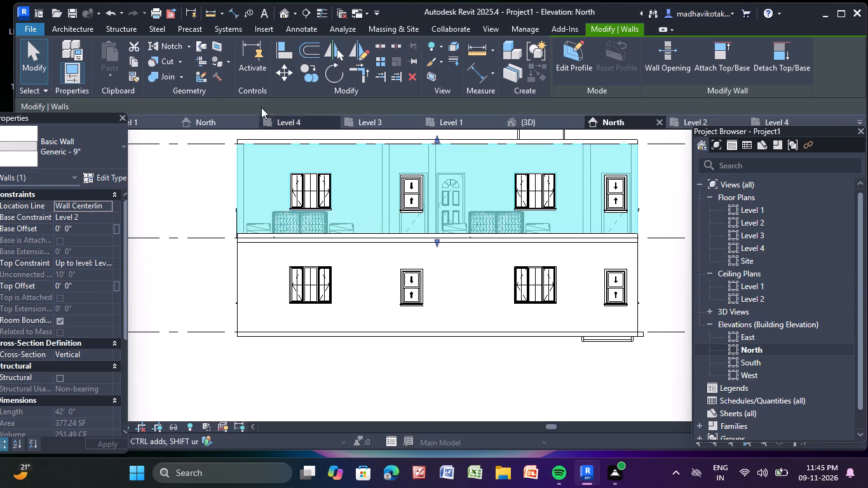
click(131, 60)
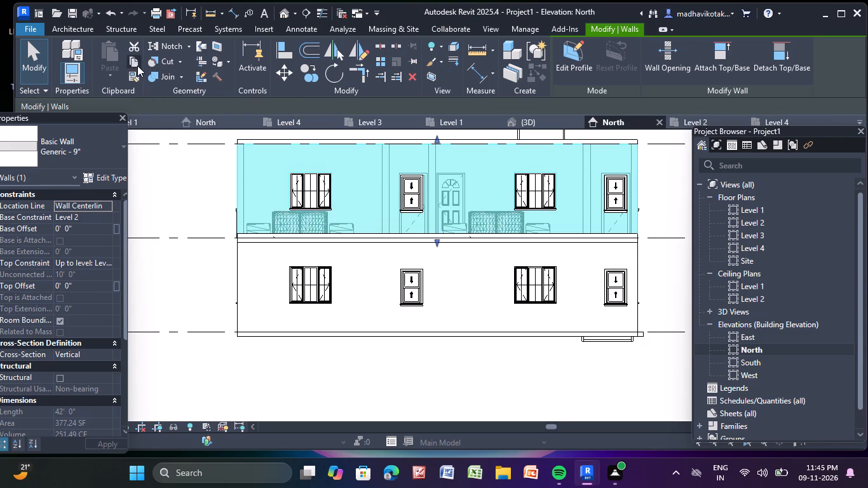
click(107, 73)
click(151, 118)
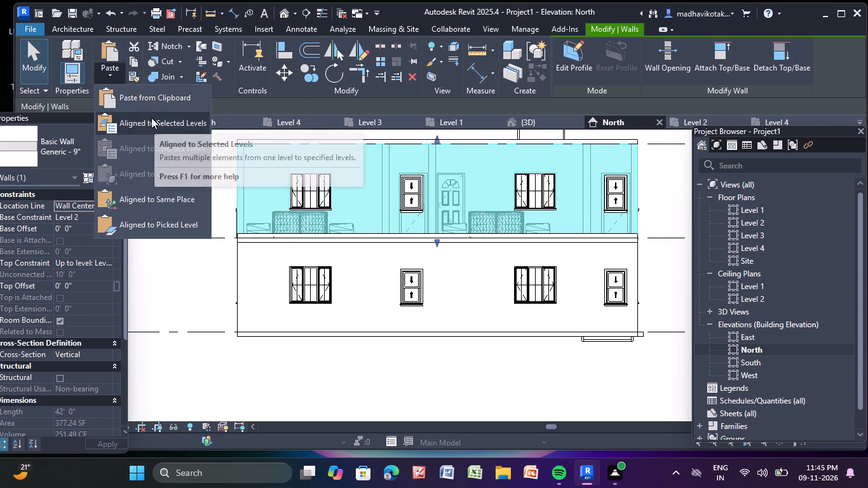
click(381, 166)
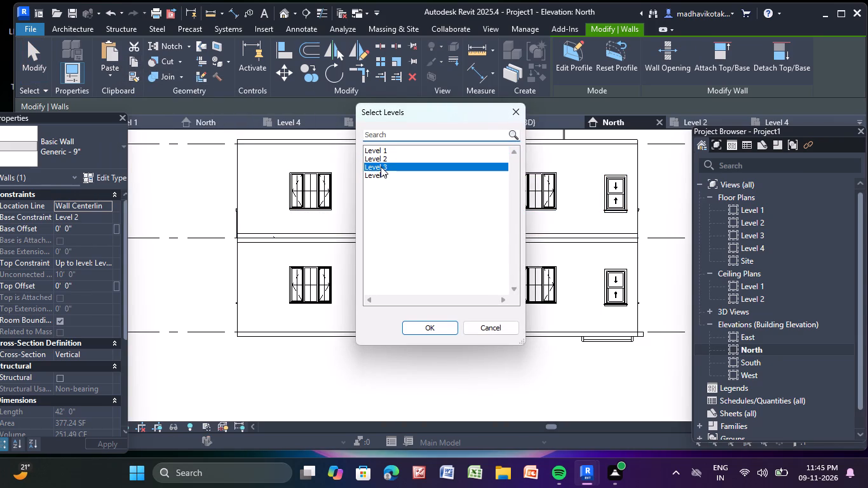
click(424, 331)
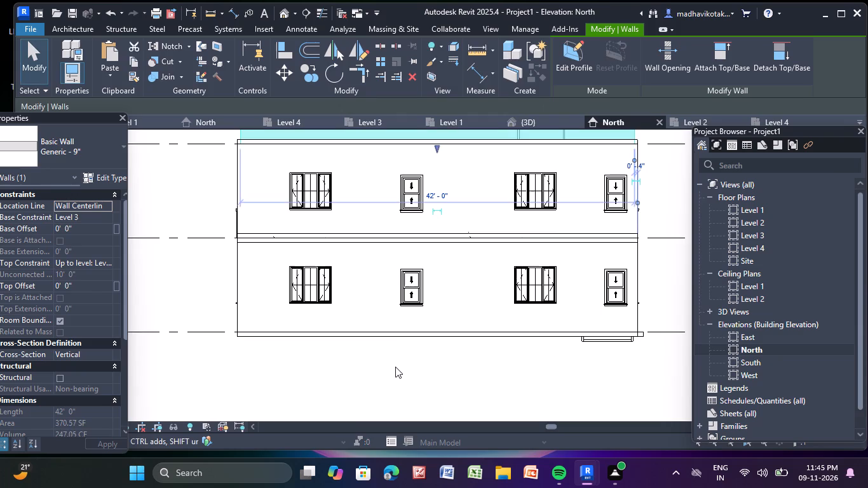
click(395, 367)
Copy the Generic - 12" roof above the second storey and paste it aligned to Level 3.
scroll(395, 367, down, 4)
middle_drag(393, 367, 409, 416)
scroll(406, 323, up, 4)
scroll(409, 250, down, 1)
scroll(402, 252, up, 4)
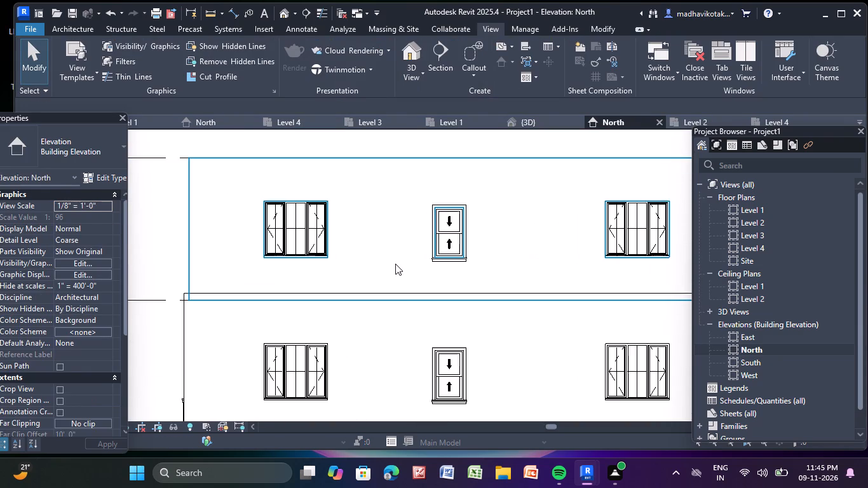
click(400, 291)
scroll(400, 290, down, 3)
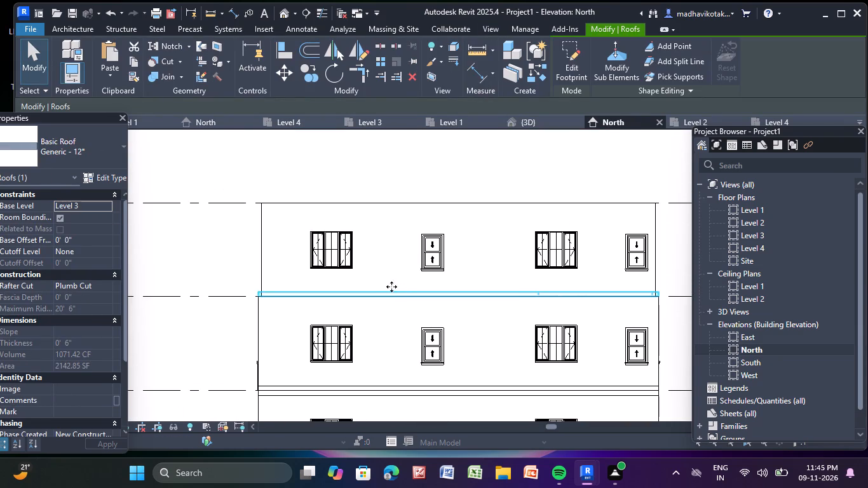
click(133, 64)
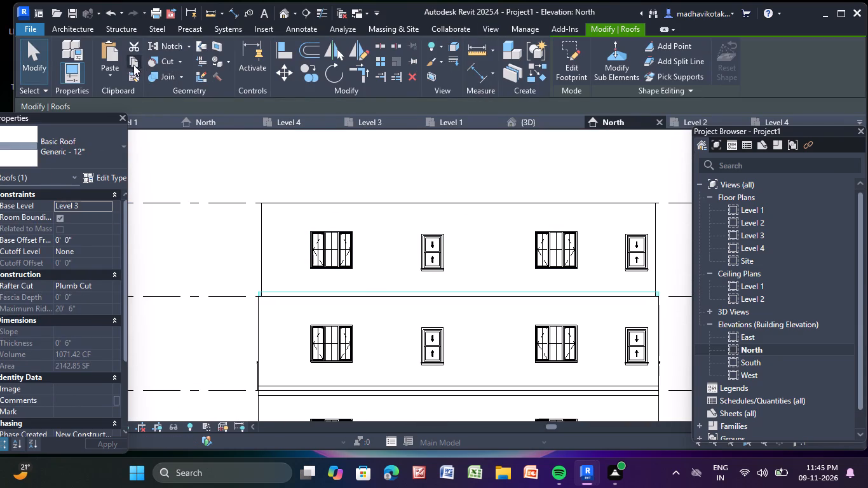
click(111, 81)
click(131, 130)
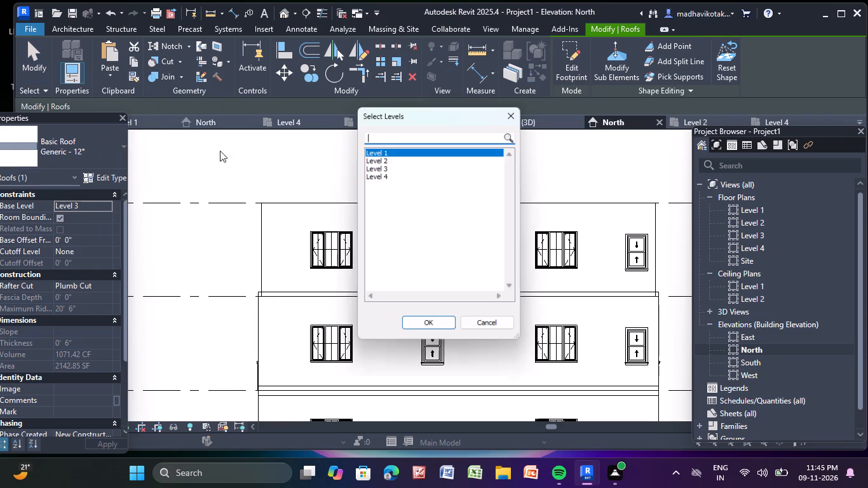
click(390, 168)
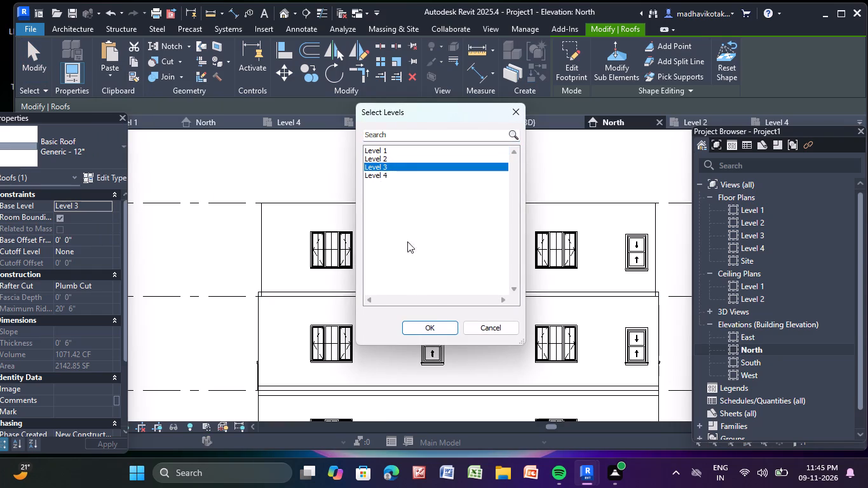
click(432, 327)
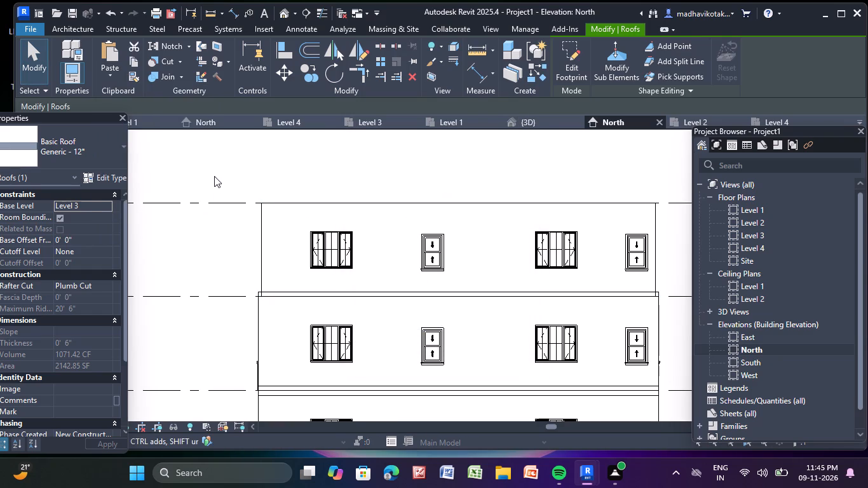
click(214, 176)
scroll(231, 172, down, 4)
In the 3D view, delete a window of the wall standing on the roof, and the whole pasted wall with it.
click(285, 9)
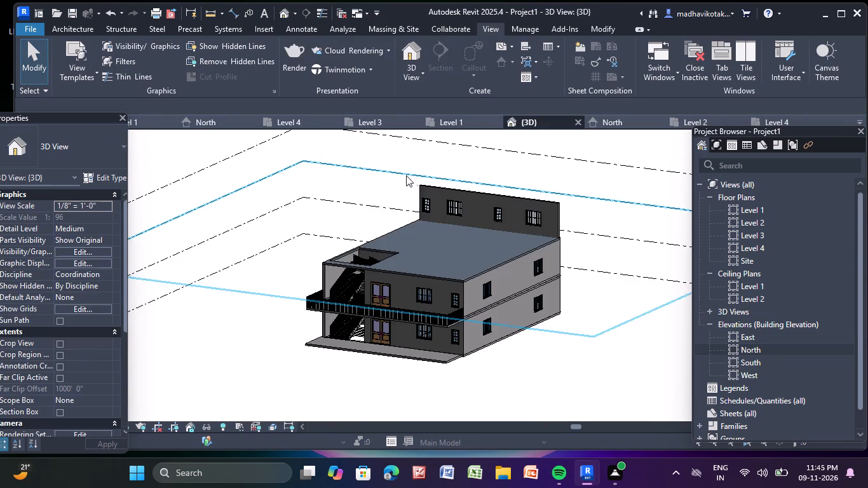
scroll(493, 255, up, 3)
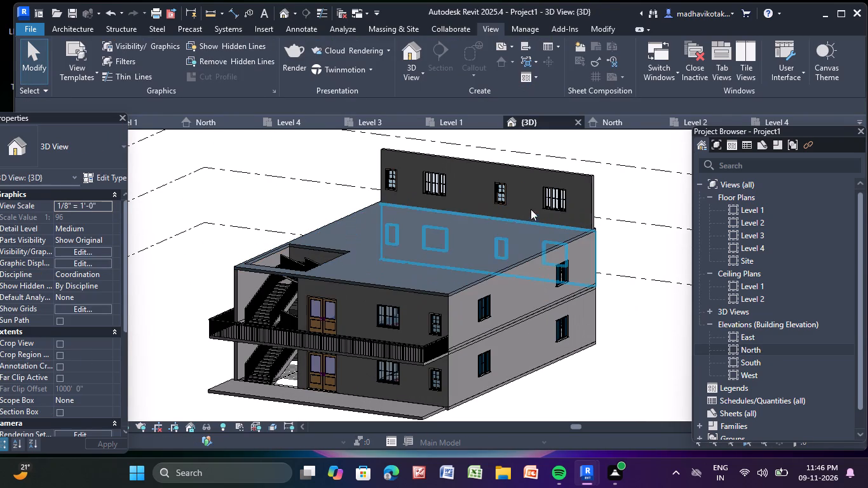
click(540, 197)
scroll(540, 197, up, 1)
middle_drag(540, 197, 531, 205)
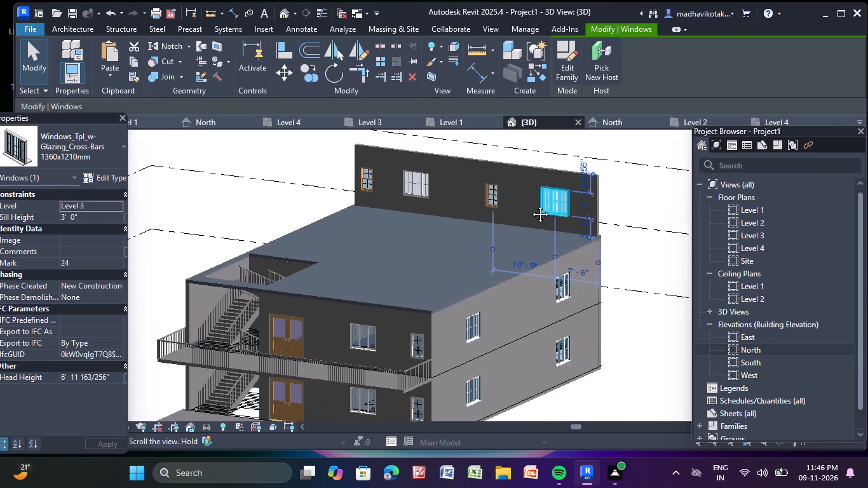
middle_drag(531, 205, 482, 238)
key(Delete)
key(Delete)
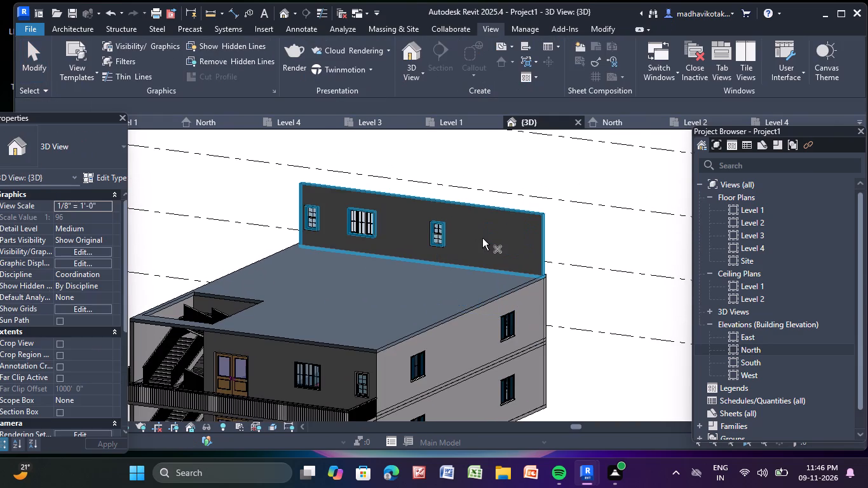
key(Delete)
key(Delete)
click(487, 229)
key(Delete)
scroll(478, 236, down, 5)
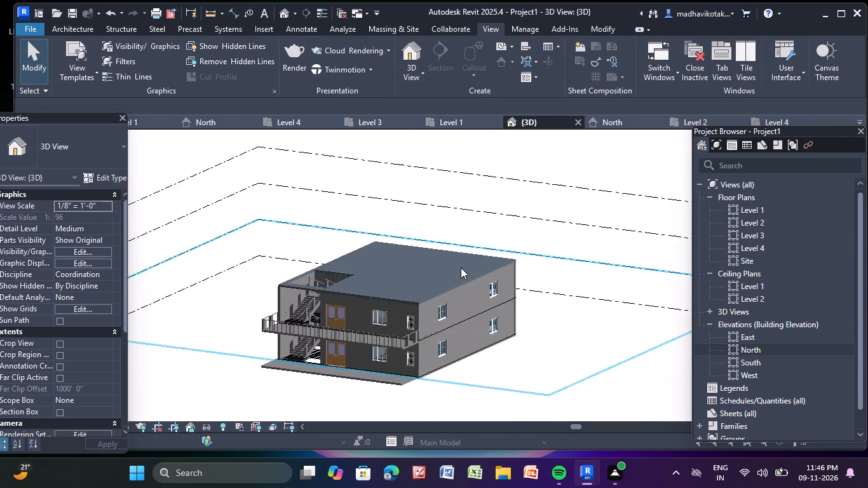
Open the Level 2 floor plan at the front balcony.
click(65, 28)
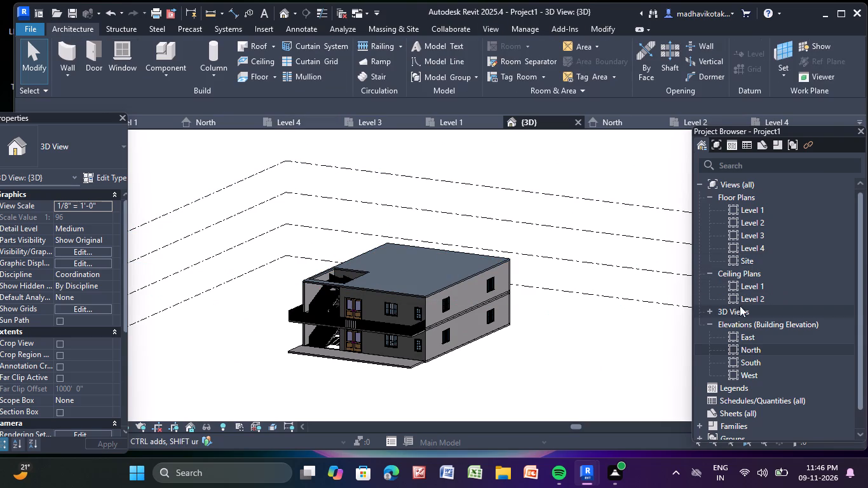
double_click(765, 226)
scroll(476, 294, down, 6)
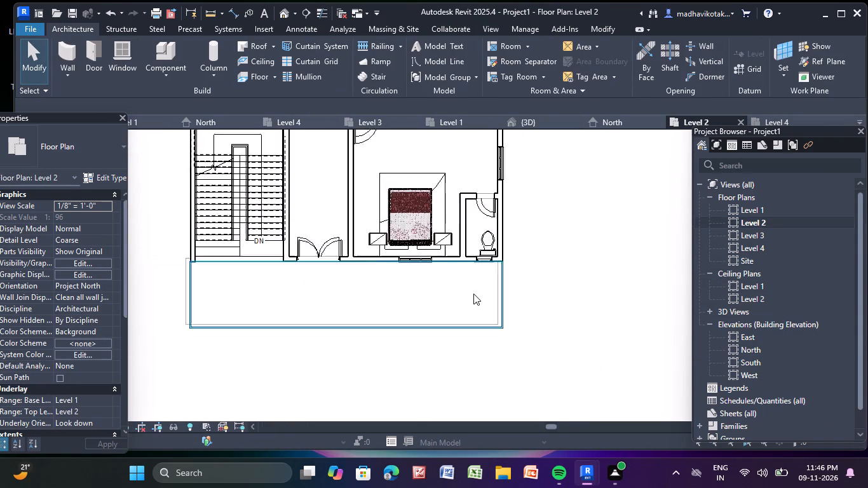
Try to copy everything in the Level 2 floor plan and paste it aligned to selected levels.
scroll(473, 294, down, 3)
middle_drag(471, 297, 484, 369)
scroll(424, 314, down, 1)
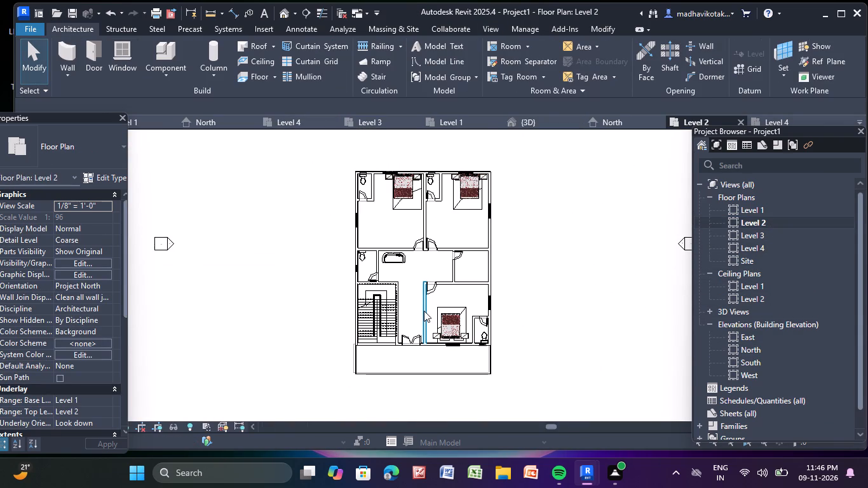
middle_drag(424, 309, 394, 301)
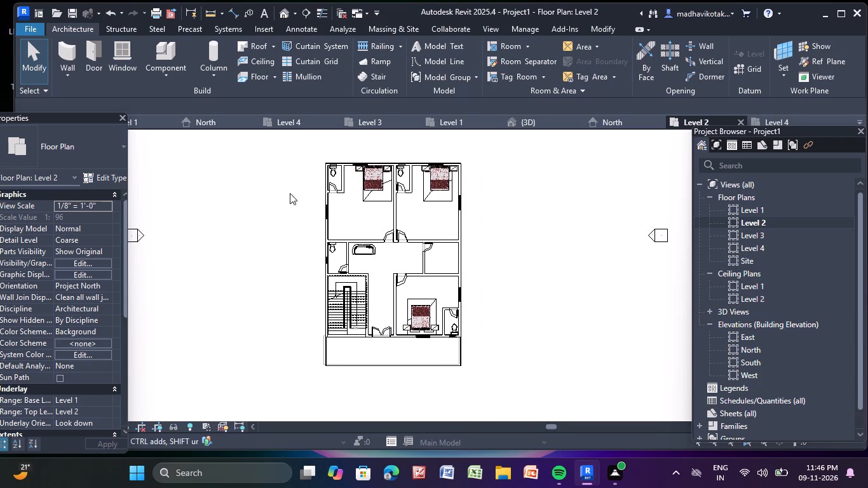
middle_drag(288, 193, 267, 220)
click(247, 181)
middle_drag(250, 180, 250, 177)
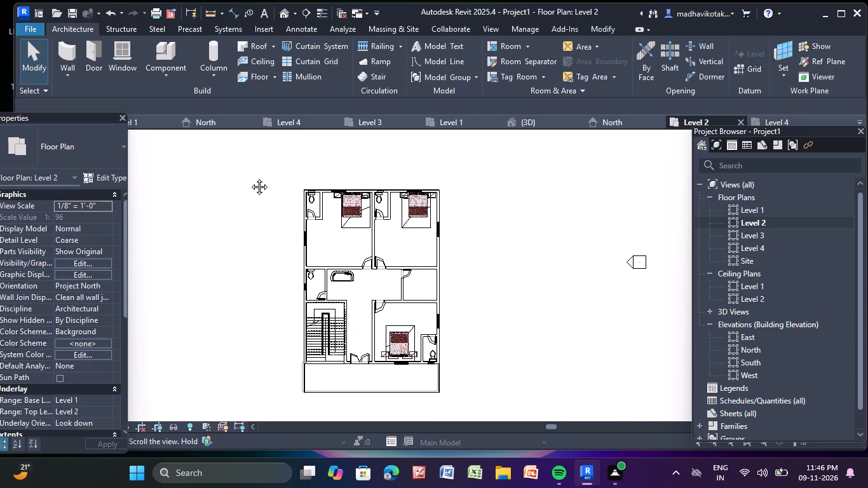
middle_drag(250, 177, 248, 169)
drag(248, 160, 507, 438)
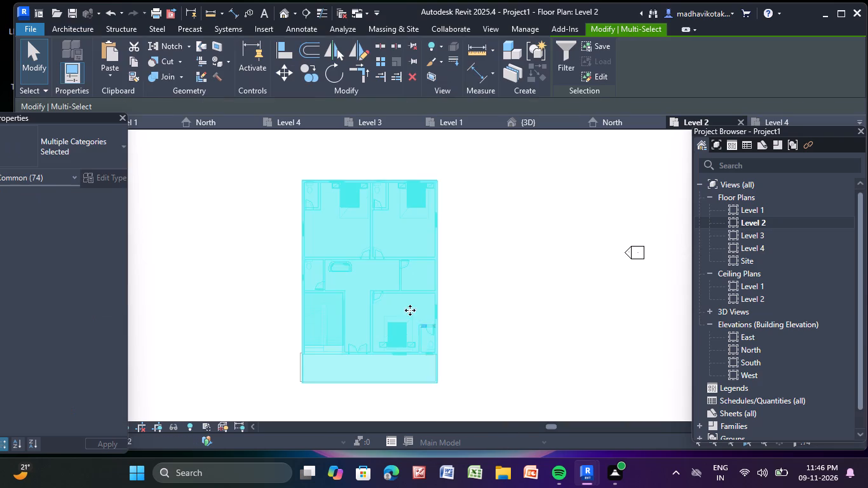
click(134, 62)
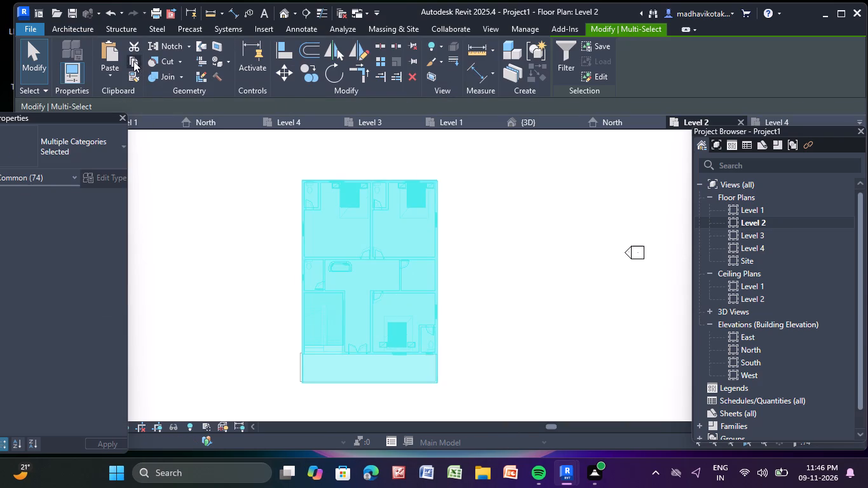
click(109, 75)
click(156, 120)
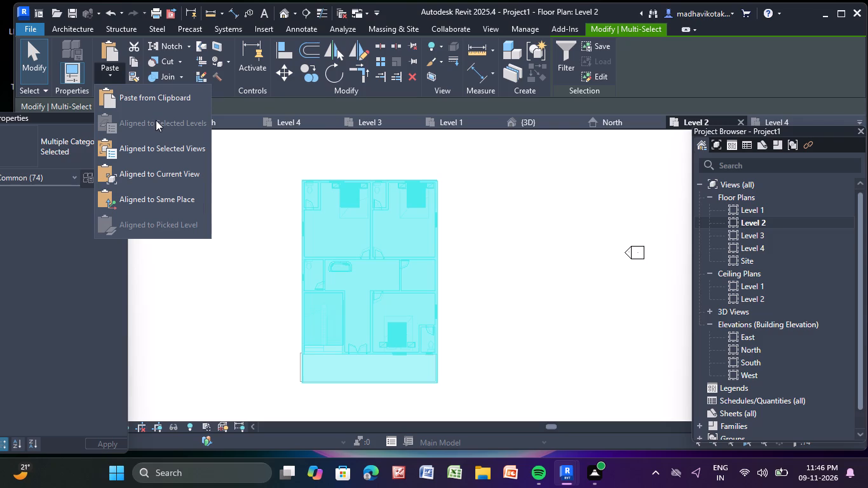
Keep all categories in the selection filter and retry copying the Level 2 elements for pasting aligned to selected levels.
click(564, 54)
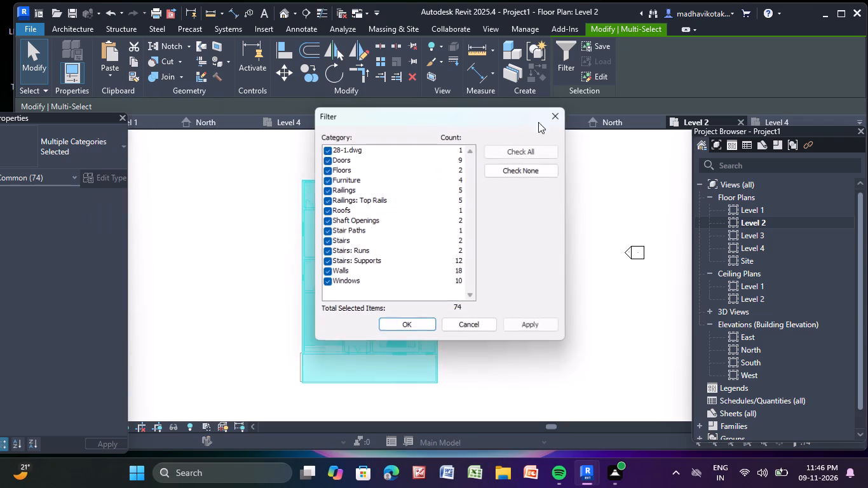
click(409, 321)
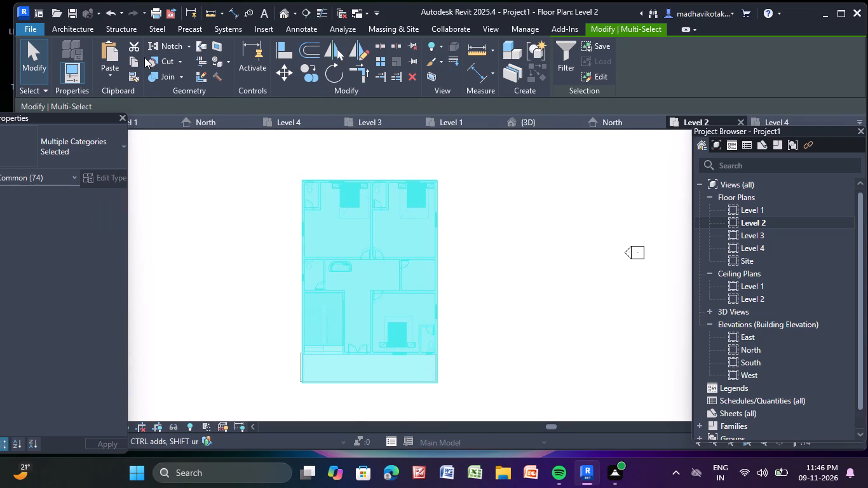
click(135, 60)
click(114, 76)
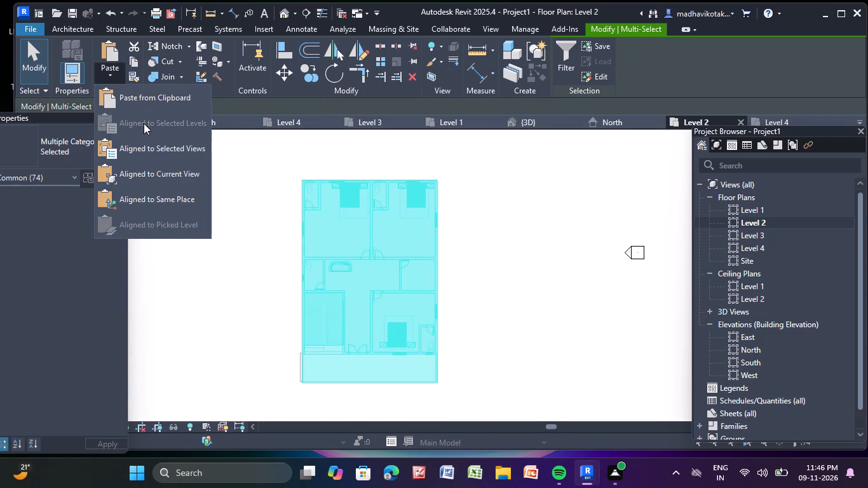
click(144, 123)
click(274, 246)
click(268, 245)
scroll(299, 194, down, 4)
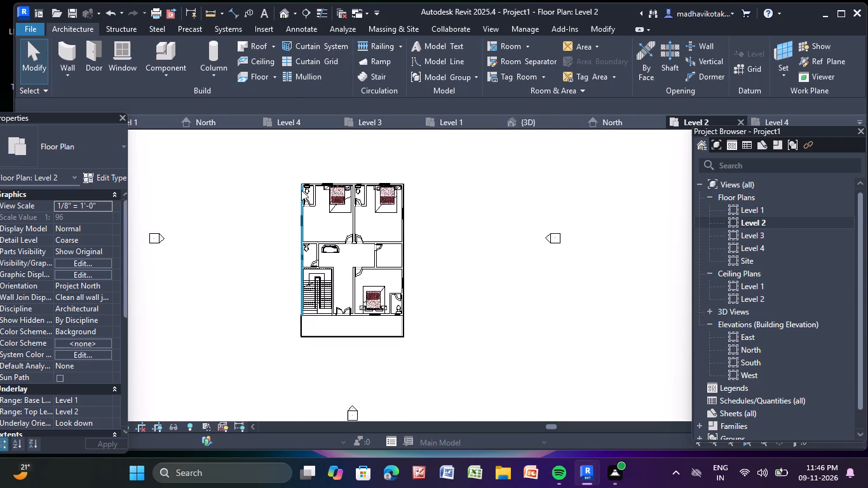
Check the building in the 3D view and open the North elevation.
click(280, 11)
scroll(346, 353, up, 3)
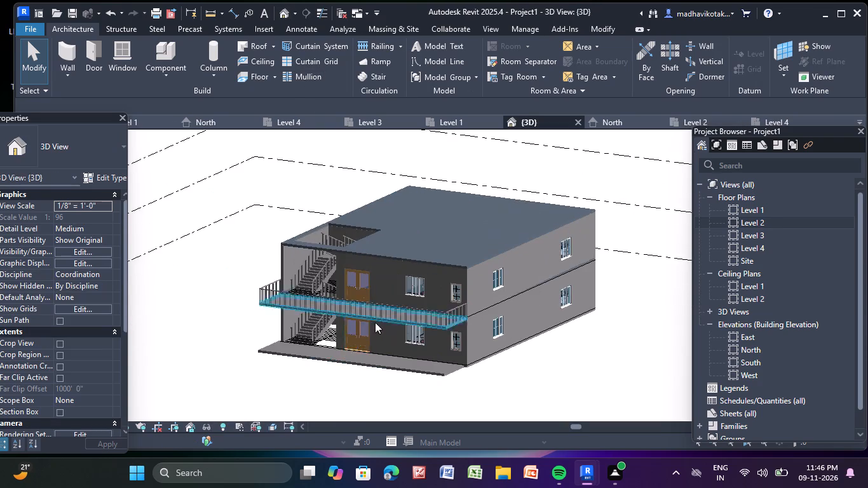
scroll(397, 316, down, 1)
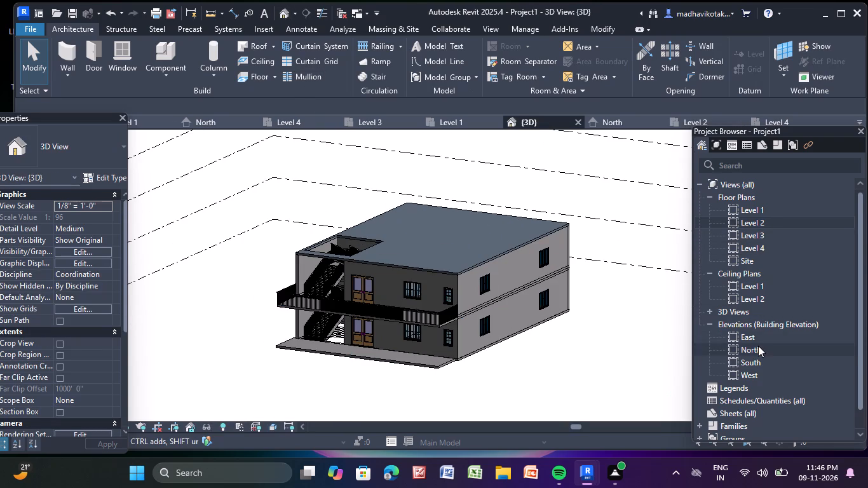
double_click(757, 346)
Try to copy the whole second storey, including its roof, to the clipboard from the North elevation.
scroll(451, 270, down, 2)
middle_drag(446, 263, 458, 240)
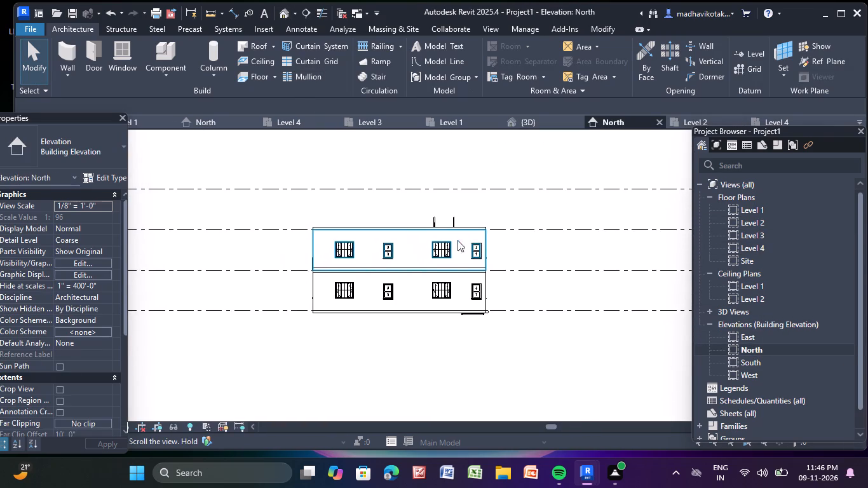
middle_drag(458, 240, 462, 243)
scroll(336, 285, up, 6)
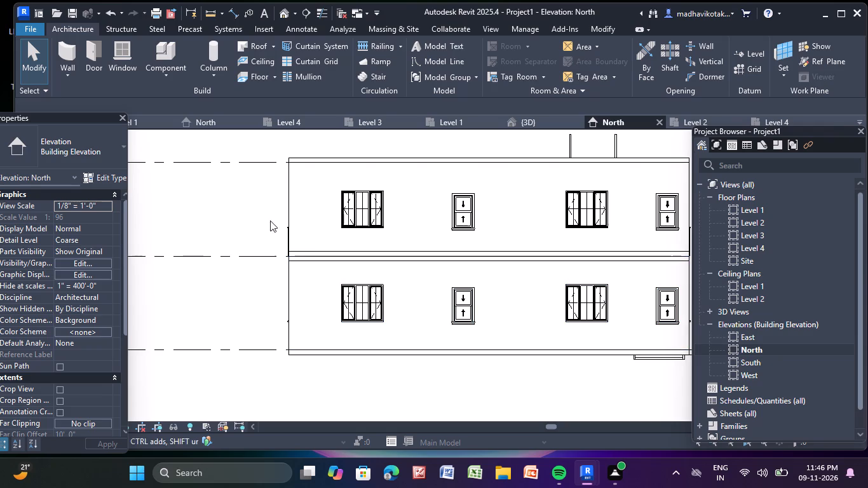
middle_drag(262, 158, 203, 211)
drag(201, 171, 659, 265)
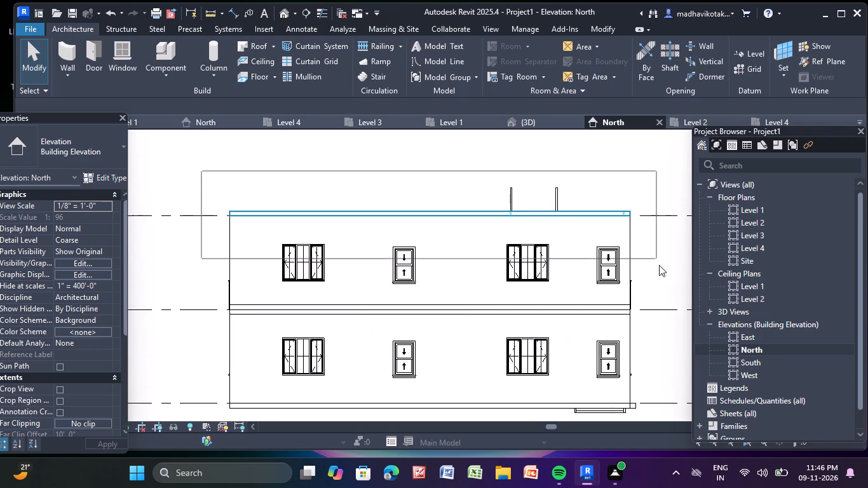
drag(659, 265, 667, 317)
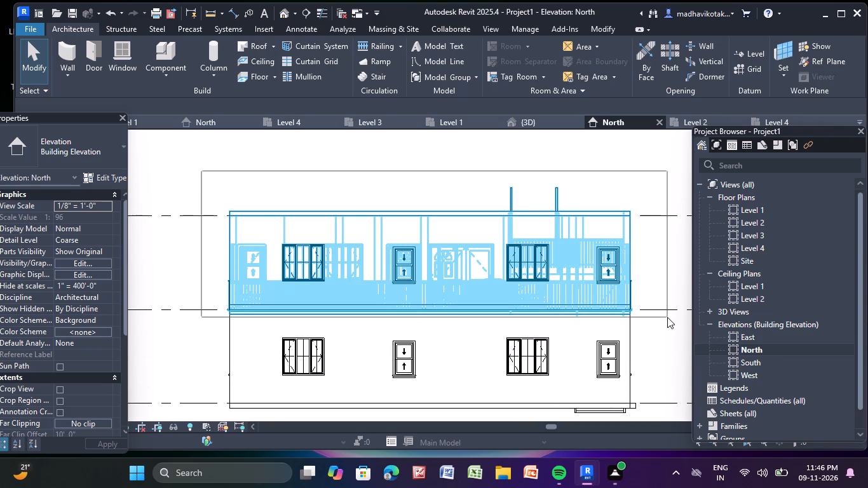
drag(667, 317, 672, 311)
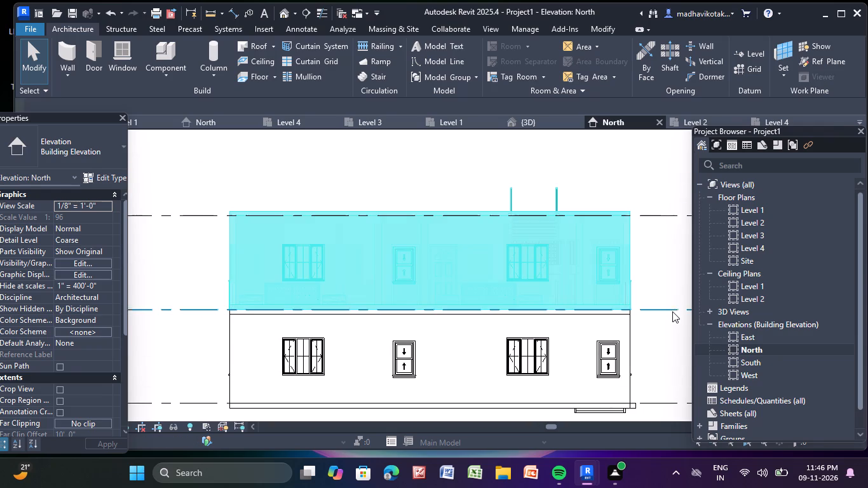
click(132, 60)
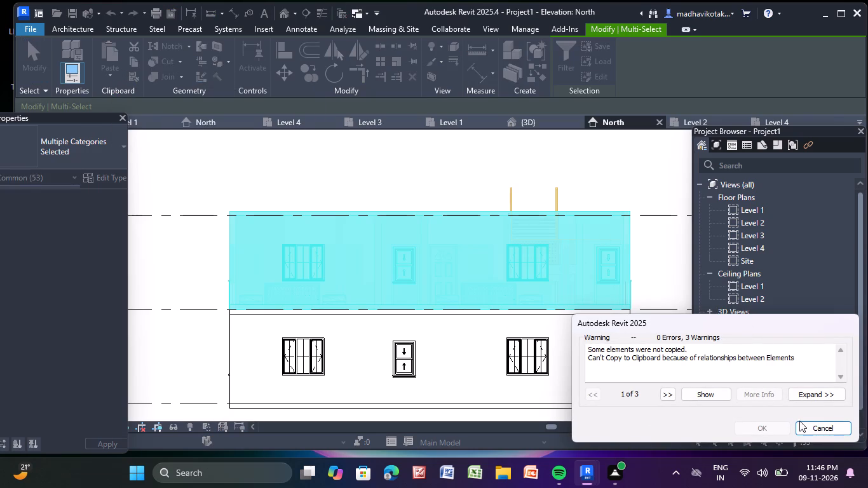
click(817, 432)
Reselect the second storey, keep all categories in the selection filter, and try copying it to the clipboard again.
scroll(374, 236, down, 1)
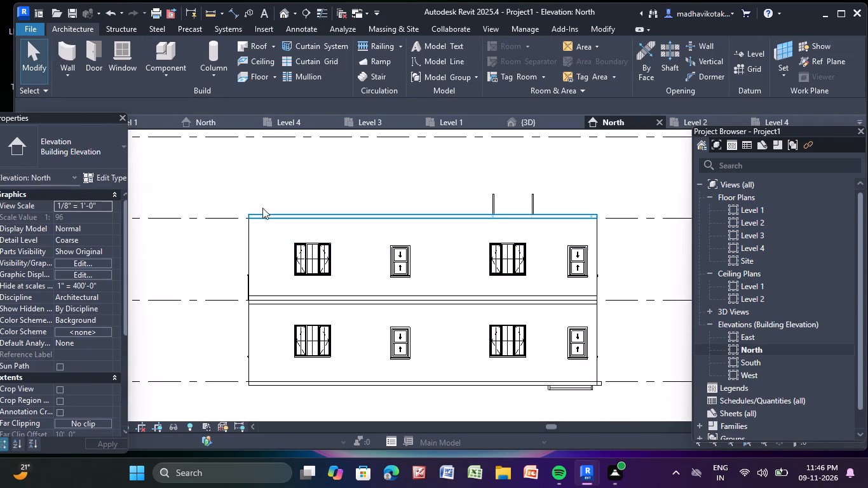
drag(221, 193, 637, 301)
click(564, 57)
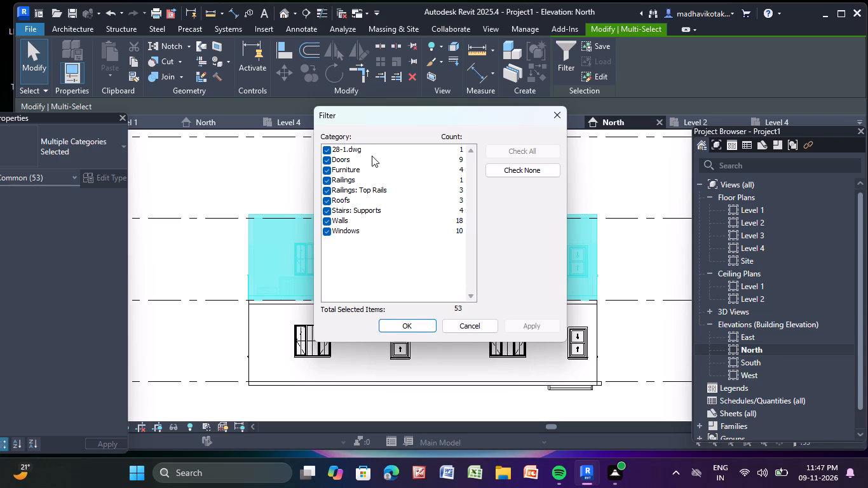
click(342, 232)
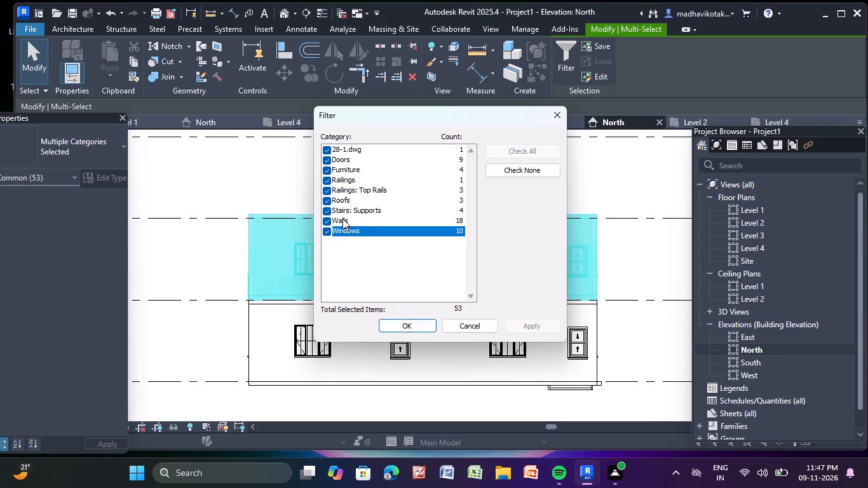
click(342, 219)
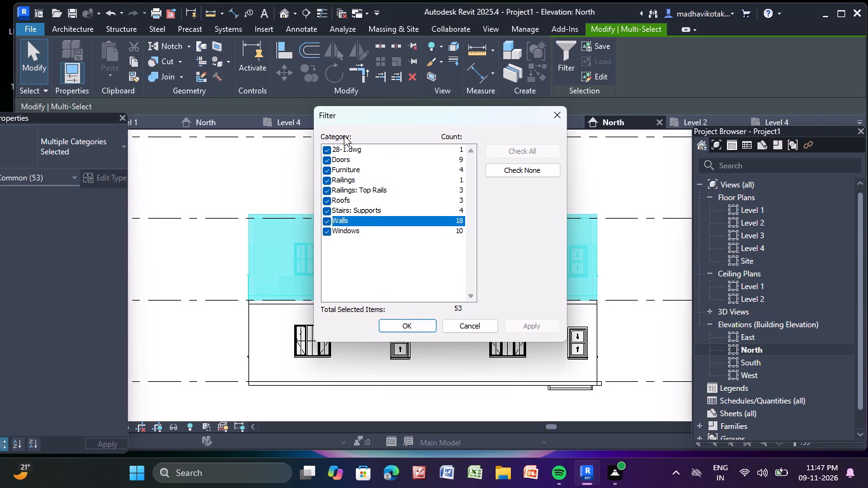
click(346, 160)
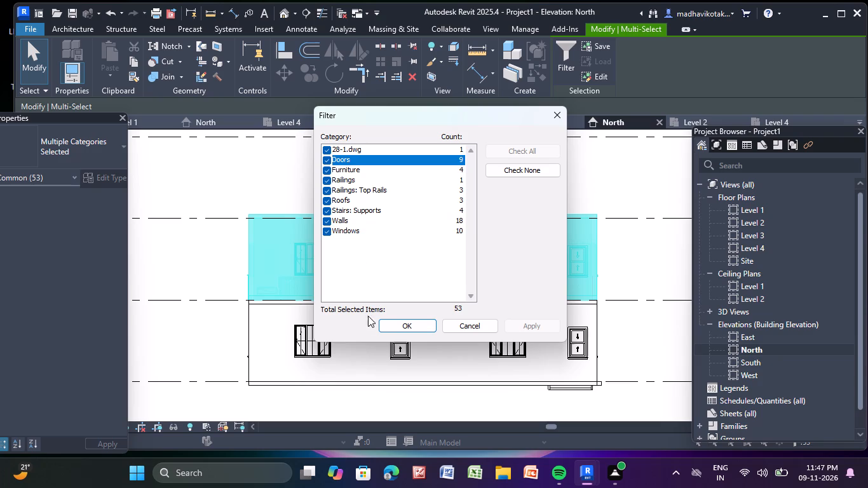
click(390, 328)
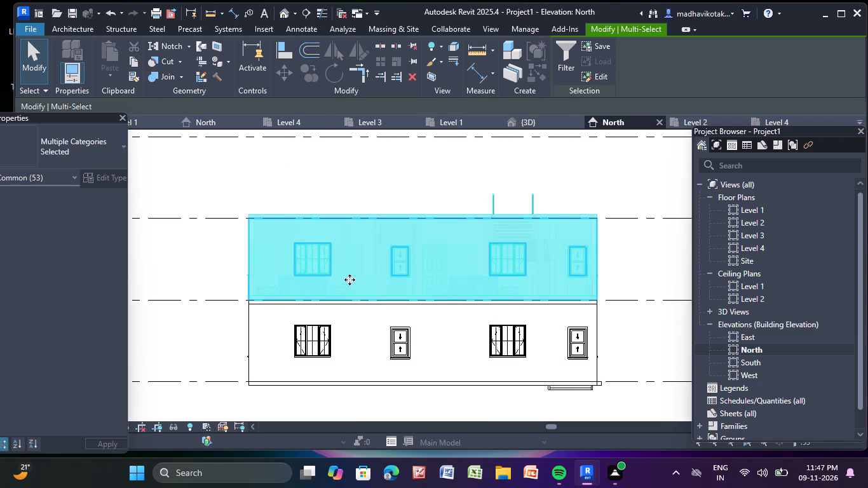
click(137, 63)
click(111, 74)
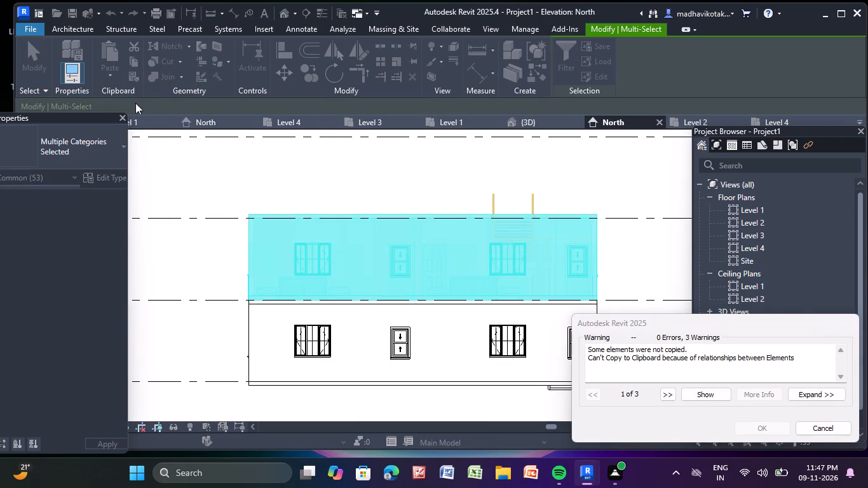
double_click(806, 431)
Copy the entire two-storey building in the North elevation and paste it aligned to Level 3 and Level 4.
scroll(475, 248, down, 3)
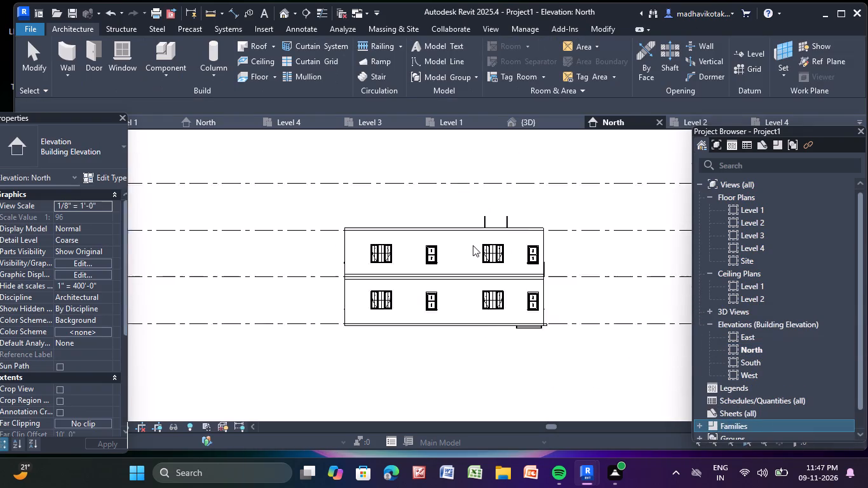
scroll(473, 245, down, 2)
drag(304, 161, 569, 222)
scroll(400, 190, down, 3)
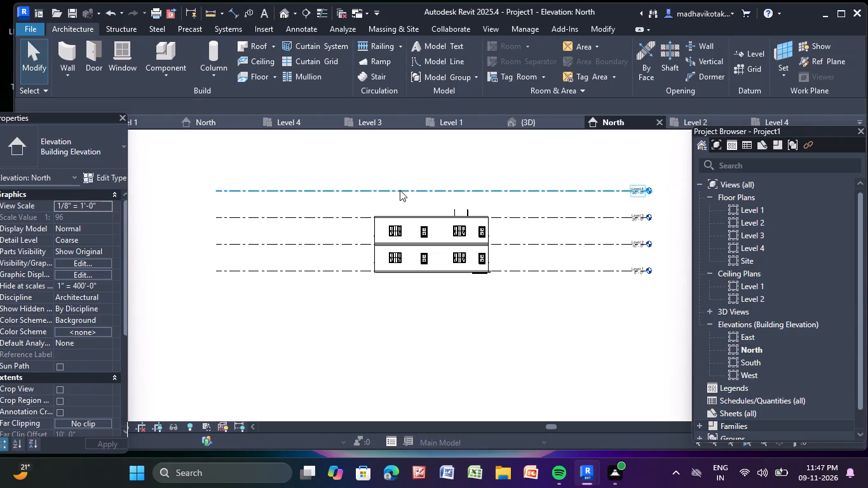
drag(335, 164, 513, 316)
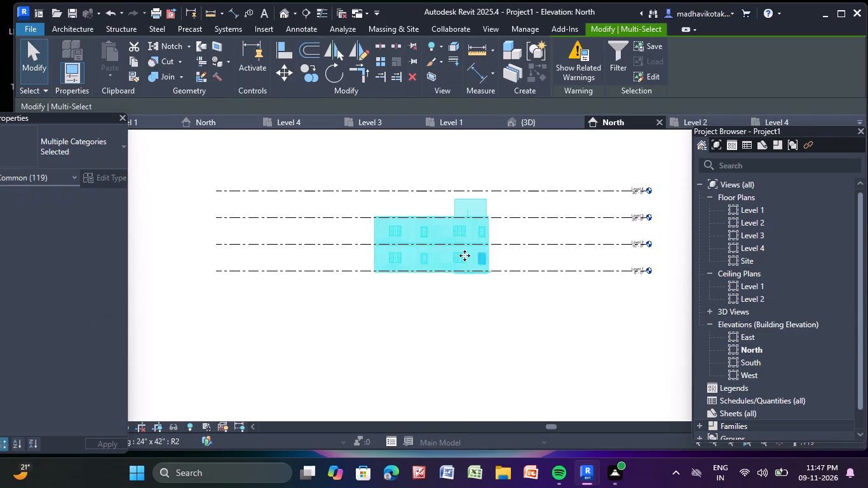
click(135, 58)
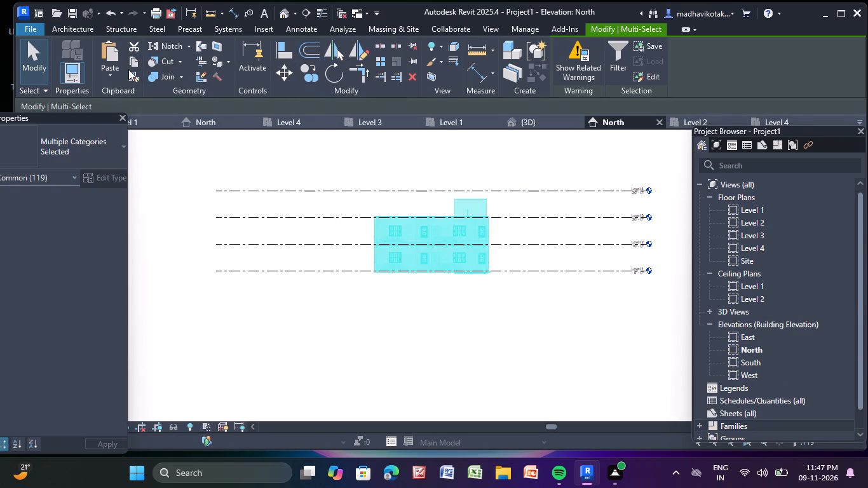
click(114, 71)
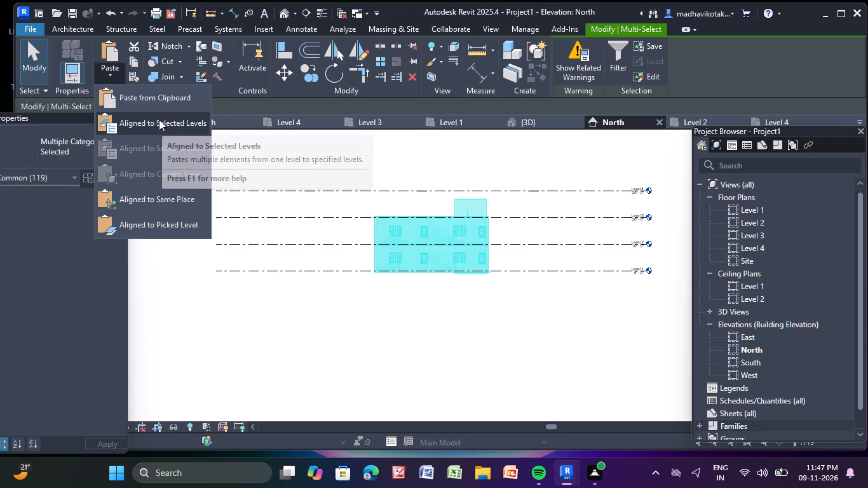
click(159, 119)
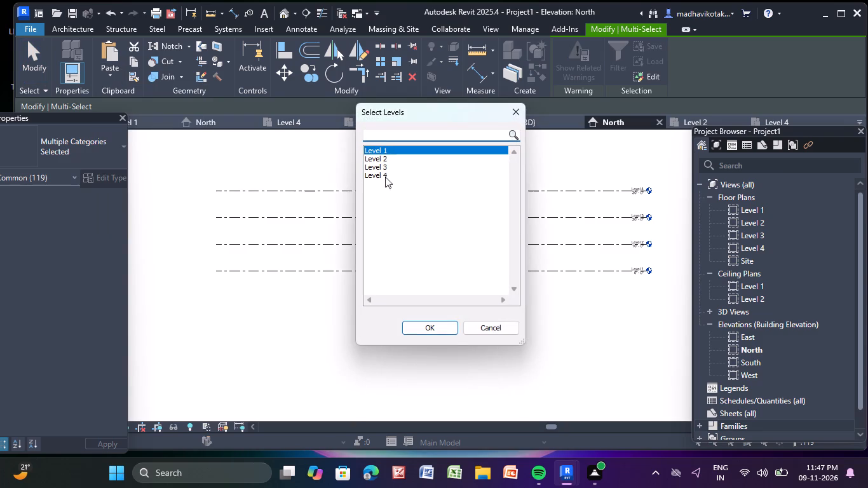
drag(381, 168, 377, 189)
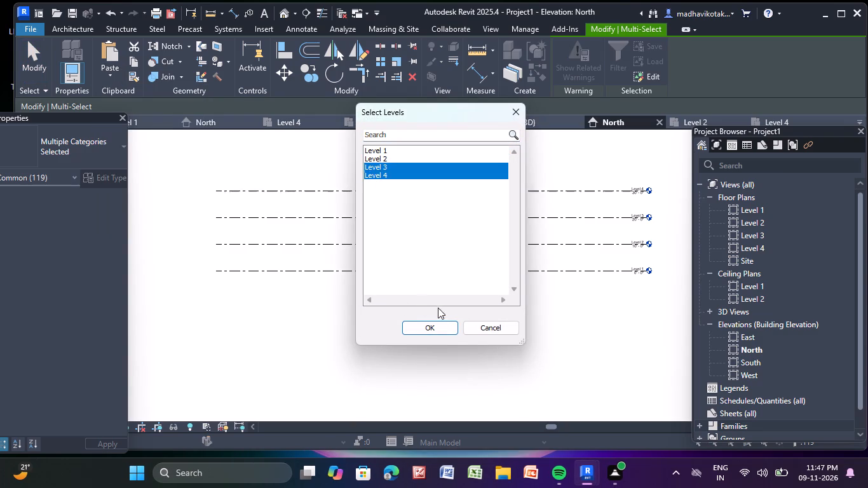
click(440, 333)
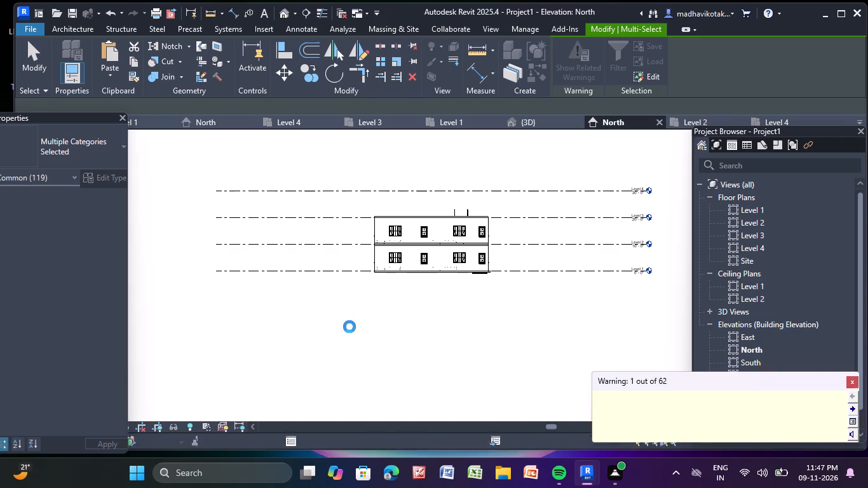
click(312, 163)
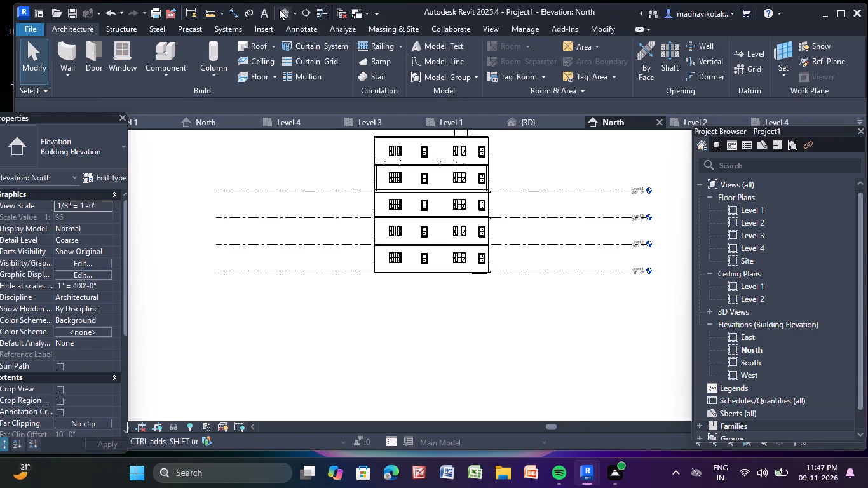
Open the 3D view and inspect the stacked storeys and their front balconies.
click(279, 9)
scroll(336, 228, down, 5)
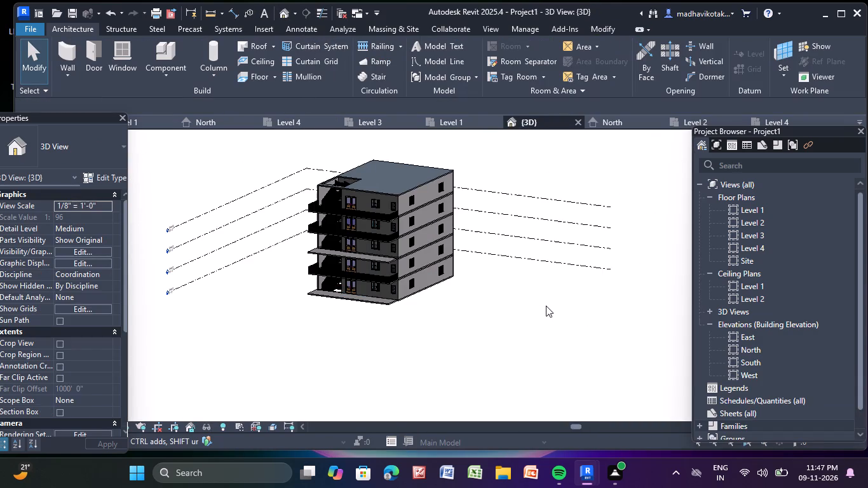
scroll(428, 268, up, 3)
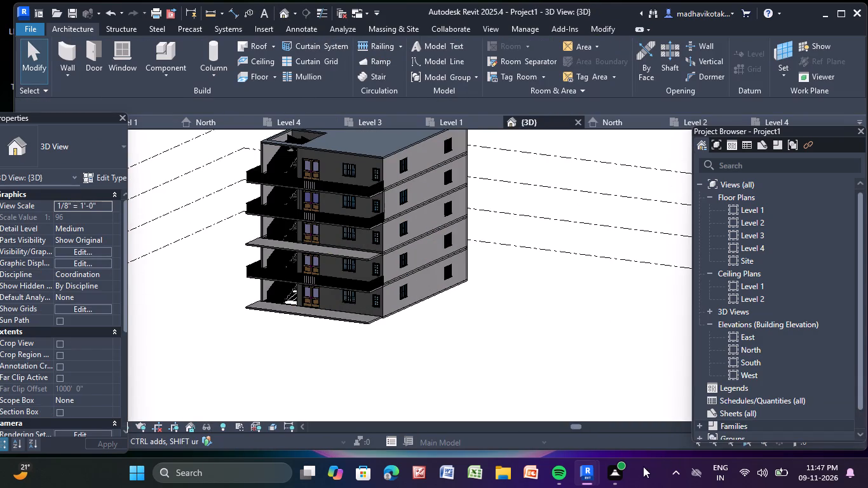
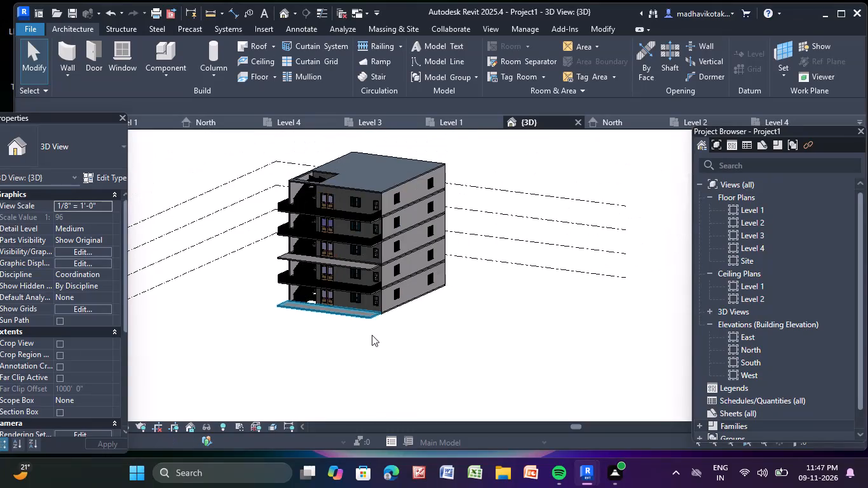
Copy the Level 2 front balcony railing and paste it aligned to Level 3.
shift+middle_drag(370, 332, 430, 334)
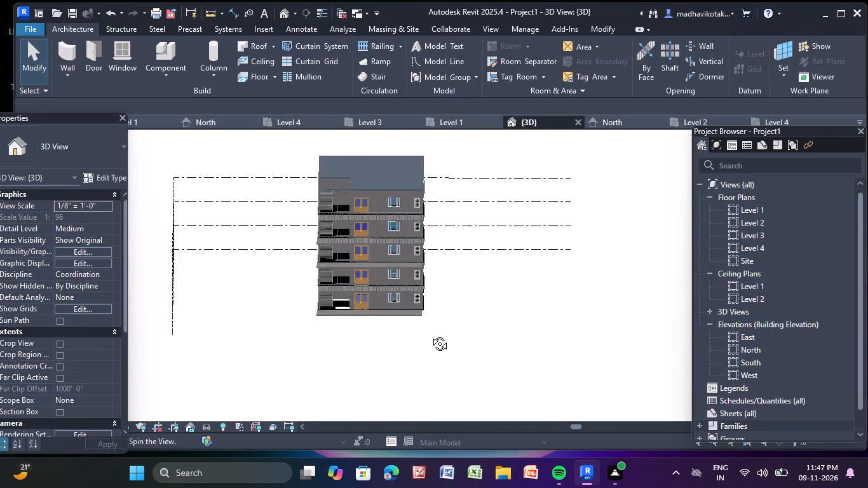
shift+middle_drag(430, 334, 431, 335)
scroll(372, 273, up, 8)
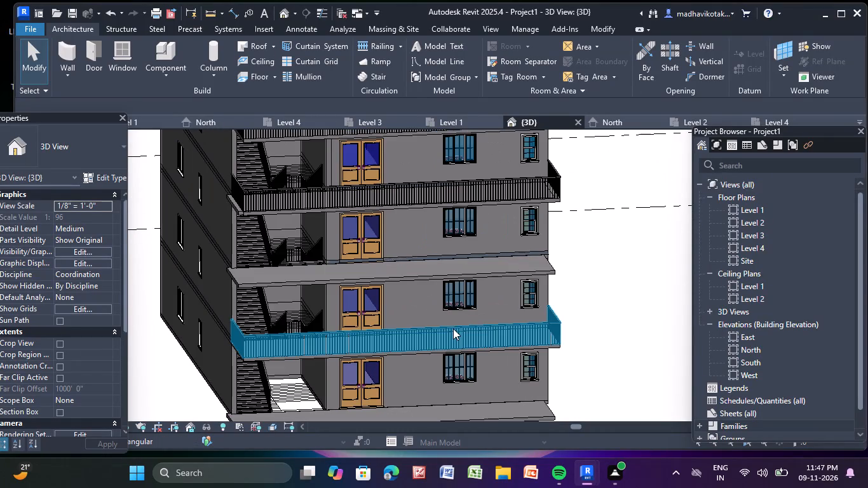
click(453, 329)
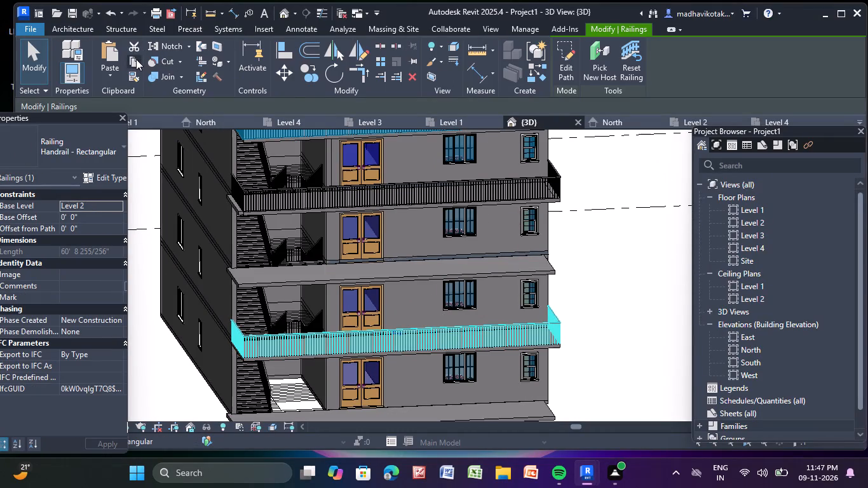
click(135, 59)
click(111, 77)
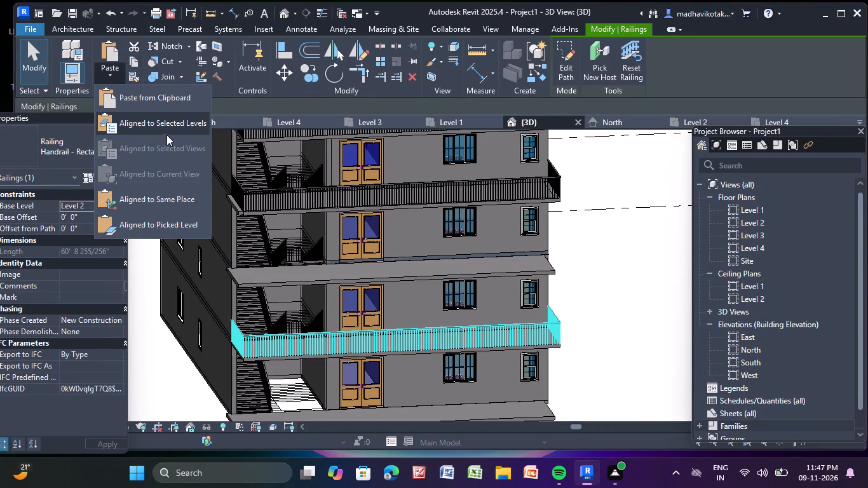
click(175, 119)
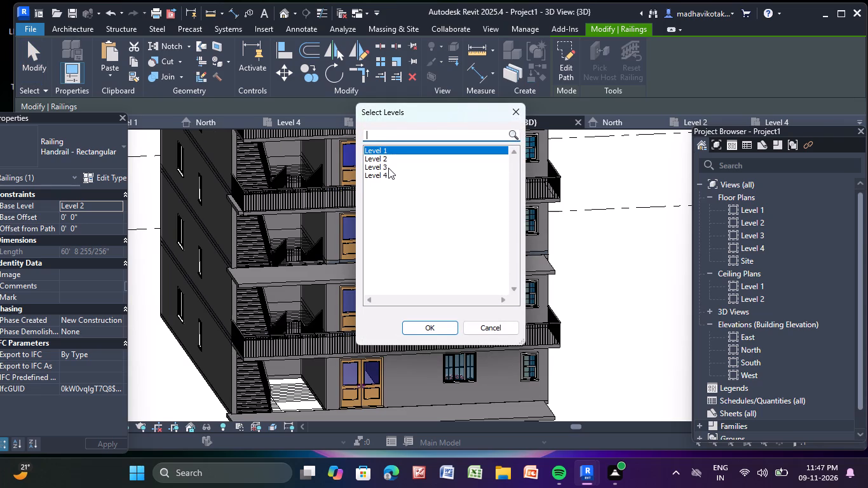
click(388, 168)
click(414, 327)
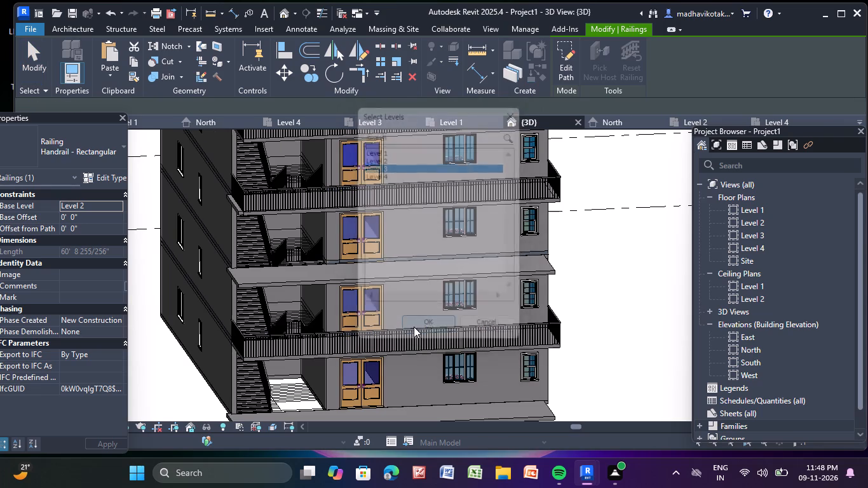
click(589, 220)
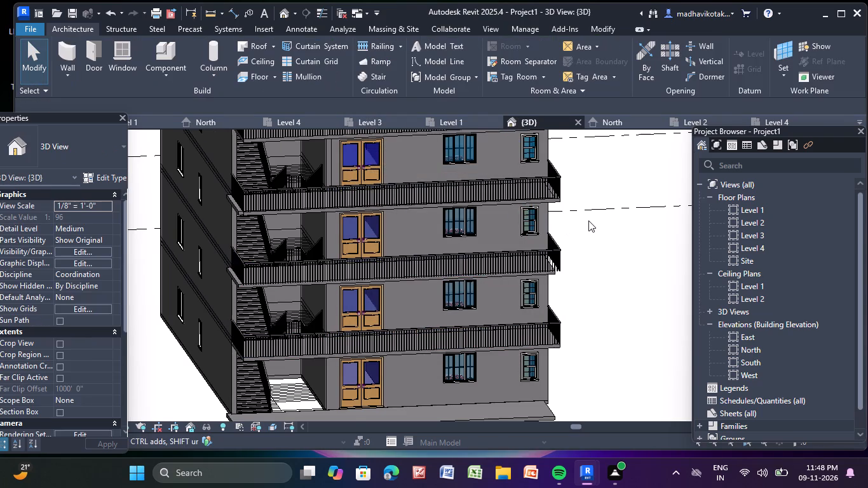
Inspect the front balcony railings, side walls and roof stair opening of the stacked building from several angles in 3D.
scroll(588, 223, down, 2)
shift+middle_drag(599, 250, 512, 203)
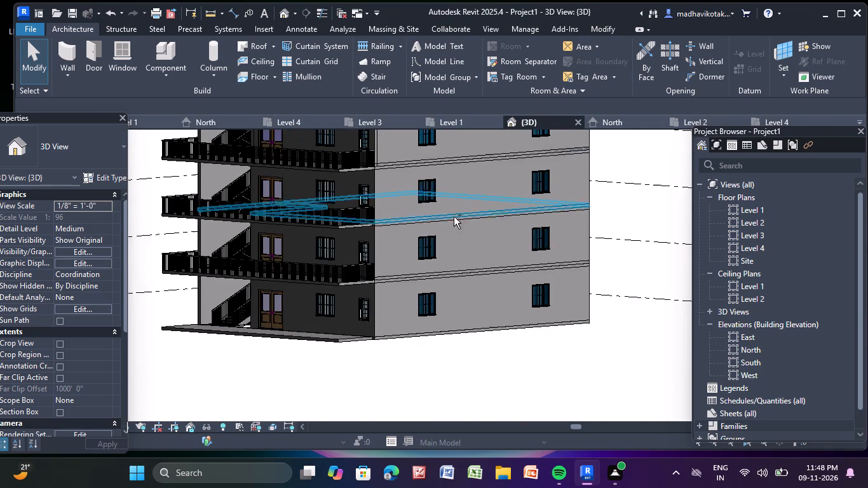
shift+scroll(403, 224, up, 7)
scroll(391, 189, up, 6)
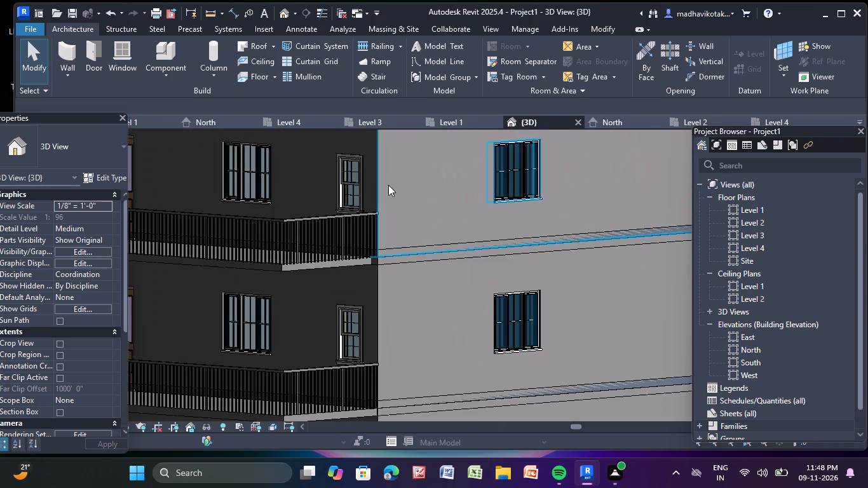
scroll(388, 185, down, 10)
shift+middle_drag(496, 342, 564, 381)
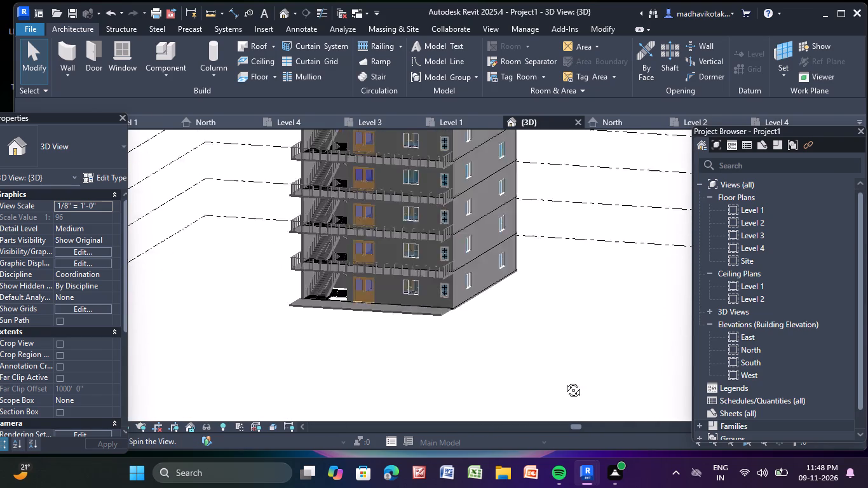
shift+middle_drag(564, 381, 577, 382)
shift+middle_drag(580, 362, 572, 366)
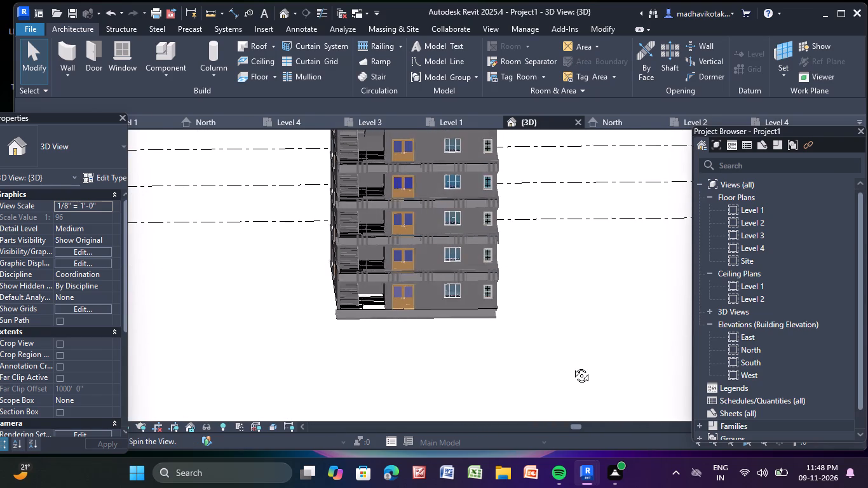
shift+middle_drag(572, 366, 567, 366)
scroll(462, 181, up, 8)
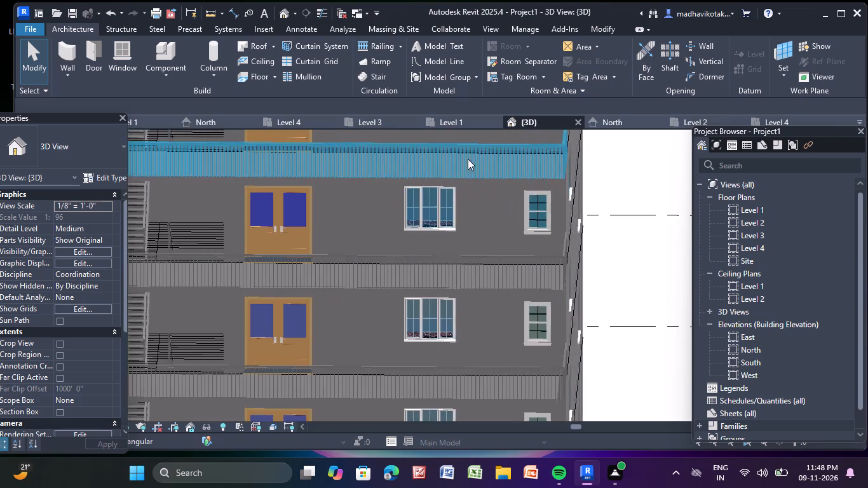
scroll(501, 170, down, 4)
scroll(492, 175, up, 5)
shift+middle_drag(485, 171, 456, 233)
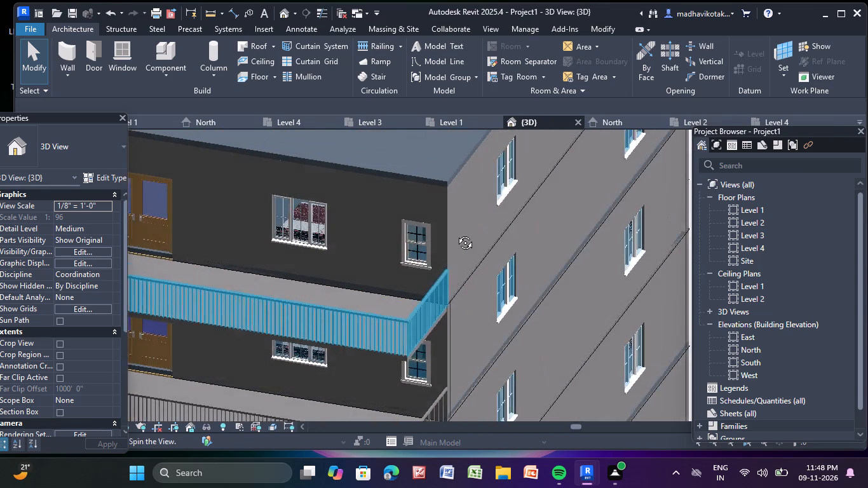
shift+middle_drag(456, 233, 456, 234)
shift+scroll(456, 234, up, 1)
middle_drag(410, 276, 476, 168)
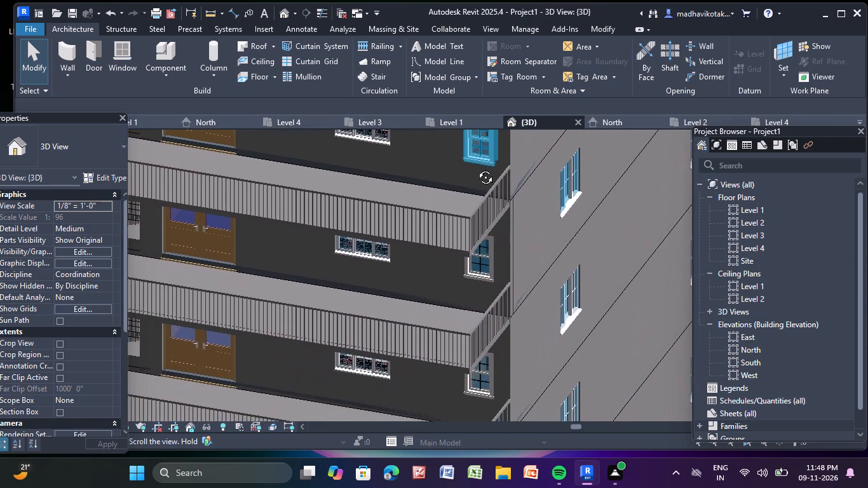
middle_drag(476, 168, 436, 229)
shift+scroll(436, 229, down, 4)
scroll(436, 229, down, 9)
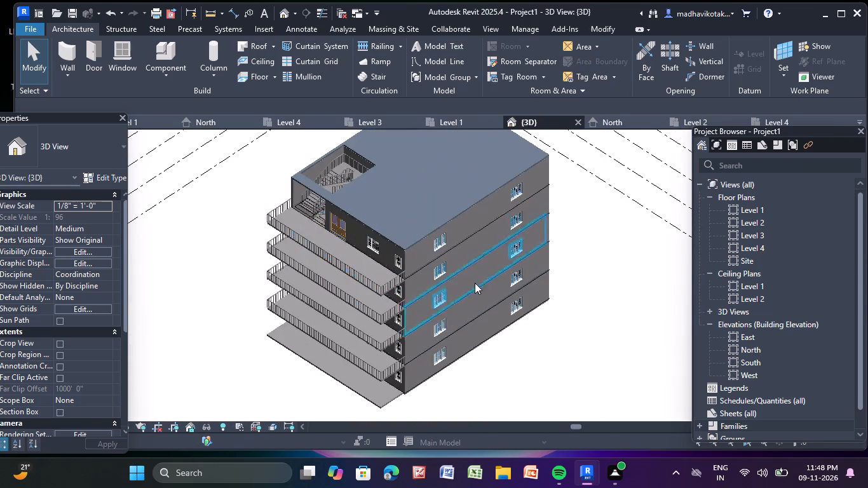
shift+middle_drag(489, 313, 563, 212)
middle_drag(557, 280, 559, 247)
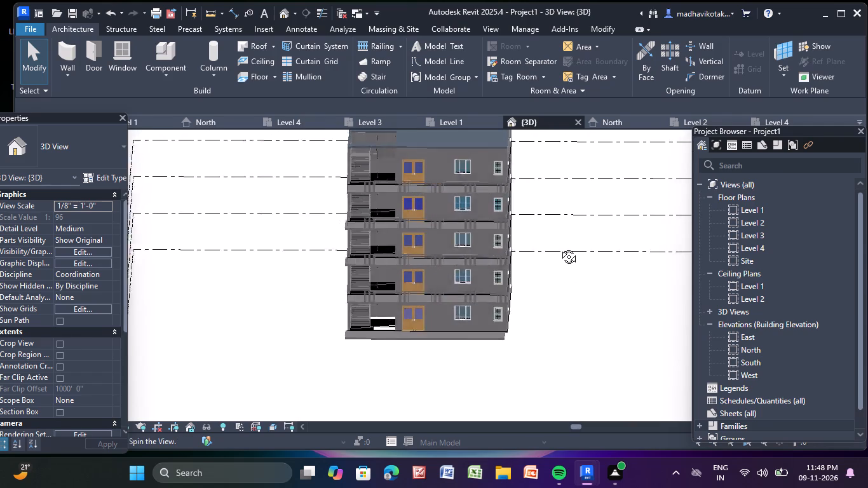
middle_drag(559, 247, 553, 252)
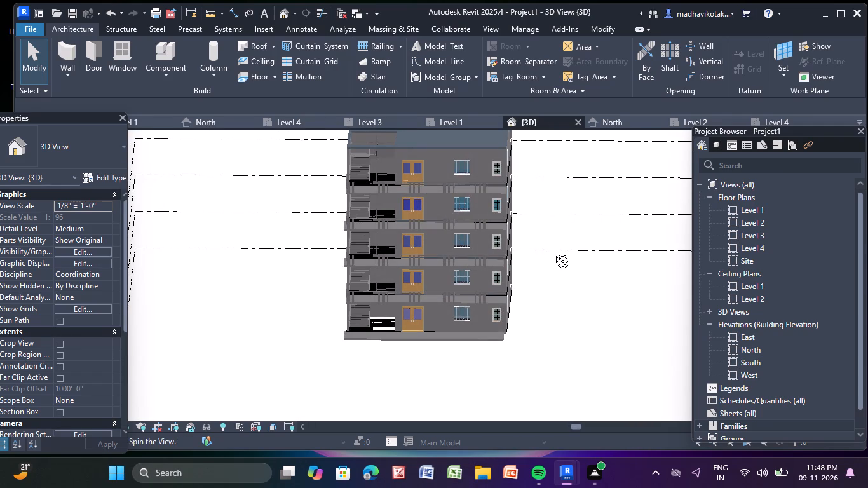
middle_drag(553, 252, 547, 257)
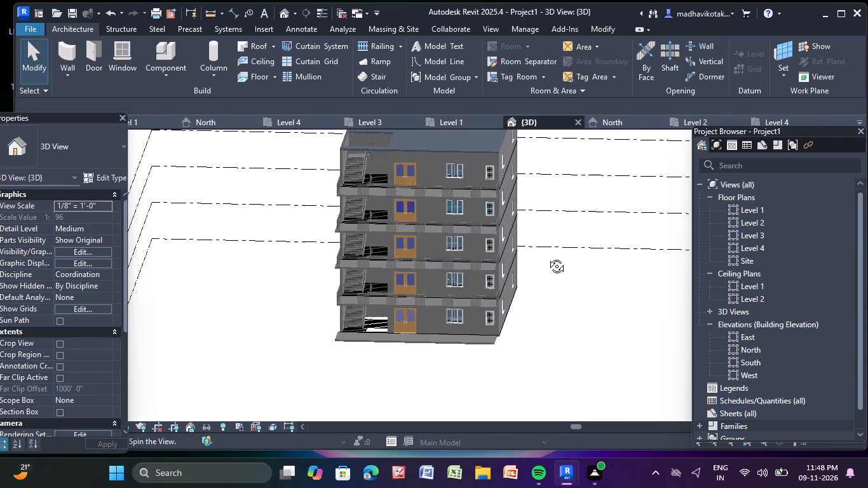
middle_drag(547, 257, 550, 255)
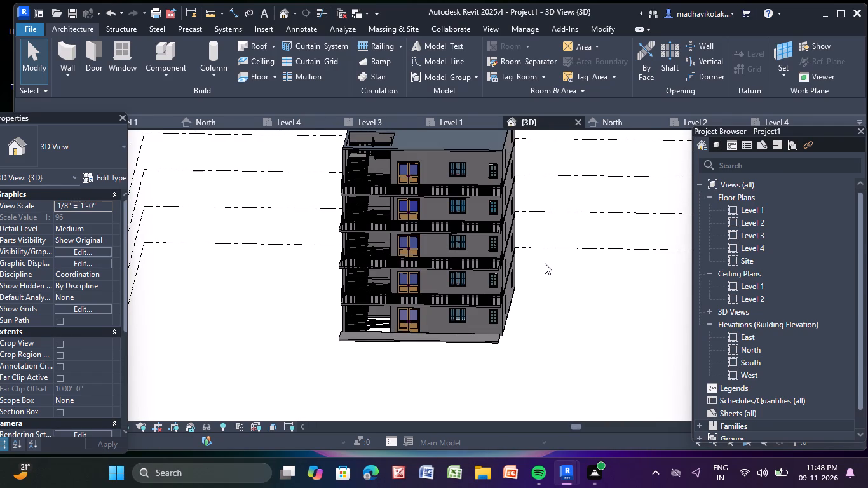
scroll(545, 260, up, 1)
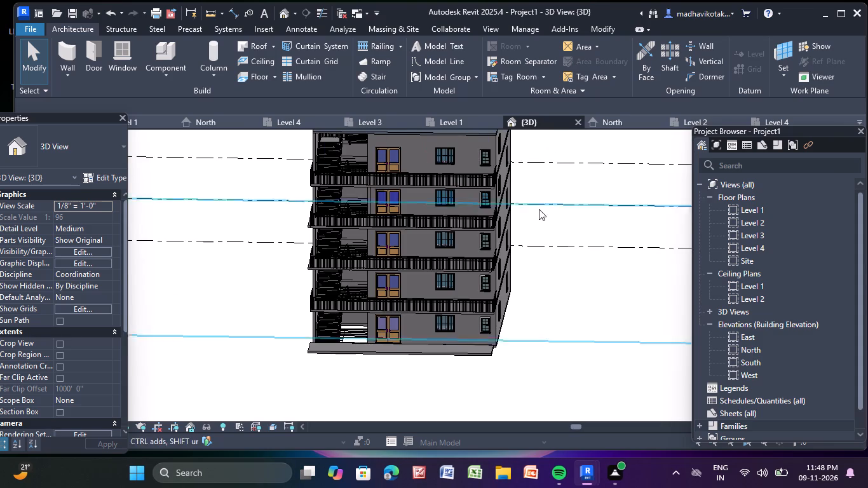
middle_drag(535, 265, 534, 318)
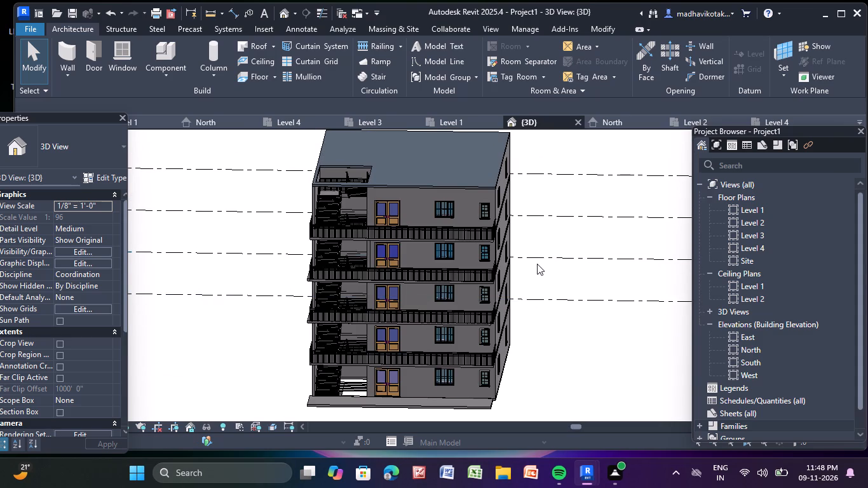
scroll(530, 238, up, 1)
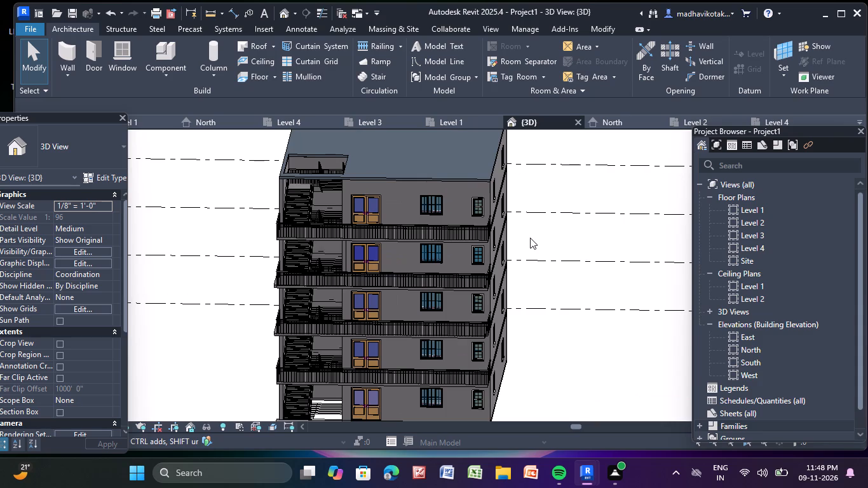
scroll(530, 238, down, 4)
middle_drag(530, 238, 510, 214)
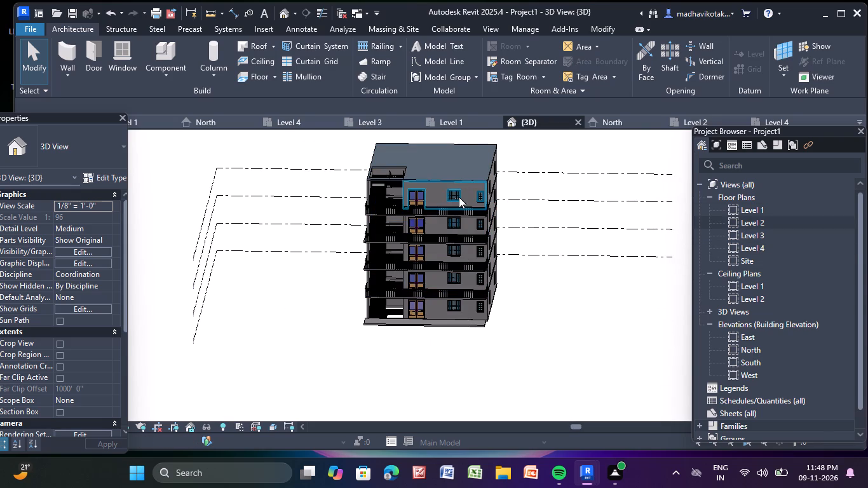
In the North elevation, add two levels above Level 4 by picking level lines with a 10' offset.
double_click(752, 351)
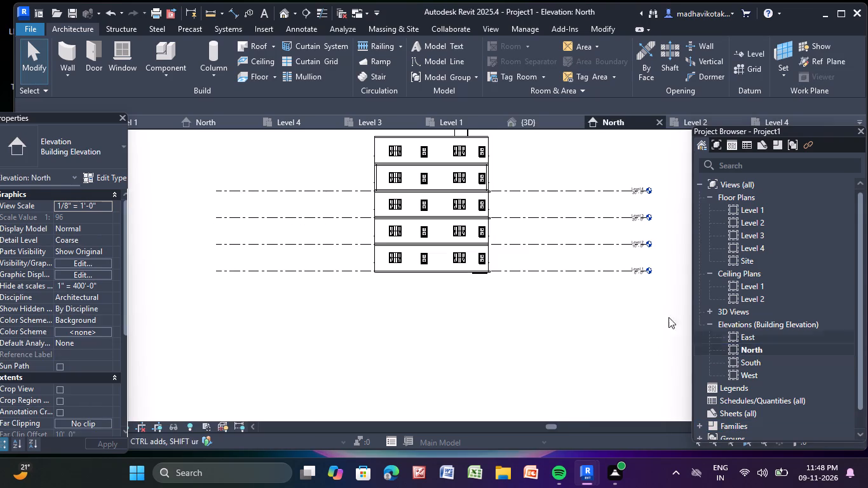
scroll(488, 253, down, 3)
middle_drag(485, 257, 470, 321)
scroll(468, 318, up, 4)
scroll(455, 243, up, 2)
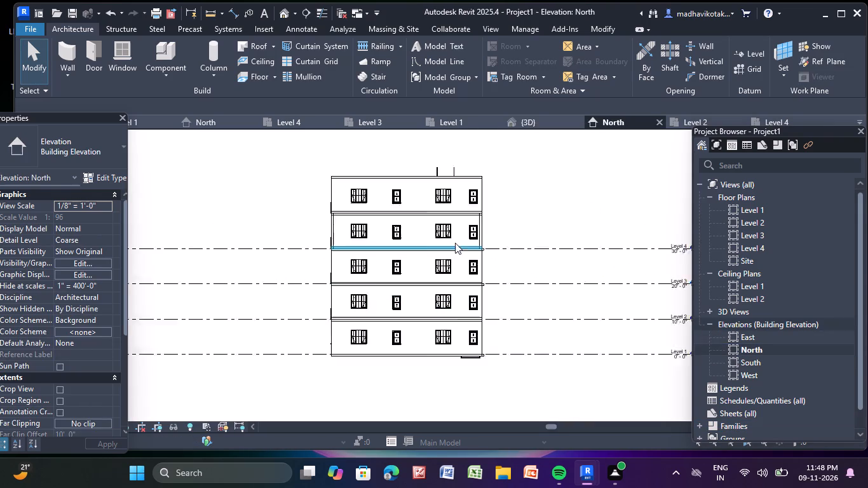
scroll(455, 243, up, 1)
click(754, 56)
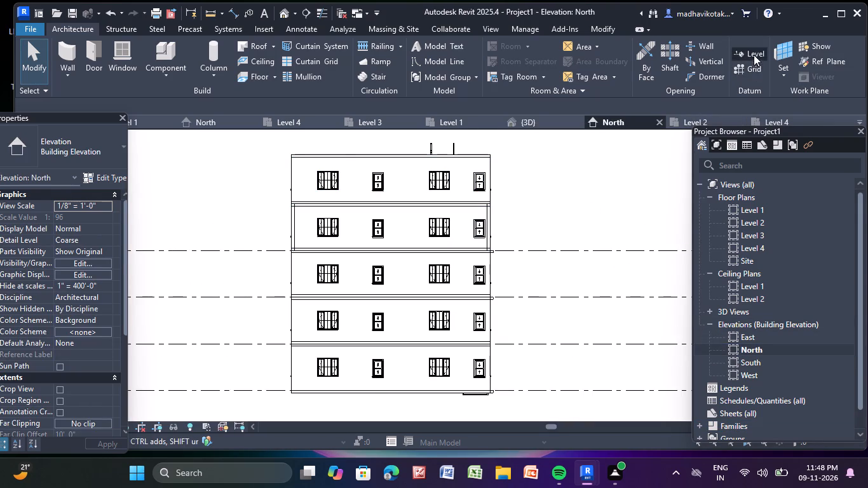
click(184, 109)
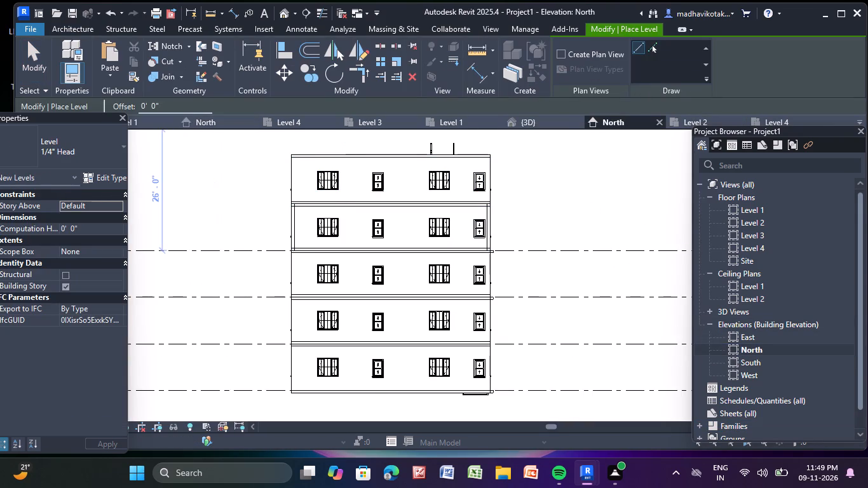
key(BackSpace)
key(BackSpace)
key(BackSpace)
key(BackSpace)
key(BackSpace)
key(BackSpace)
key(BackSpace)
key(BackSpace)
key(BackSpace)
key(BackSpace)
key(BackSpace)
key(BackSpace)
key(BackSpace)
key(BackSpace)
key(BackSpace)
text(10')
key(Return)
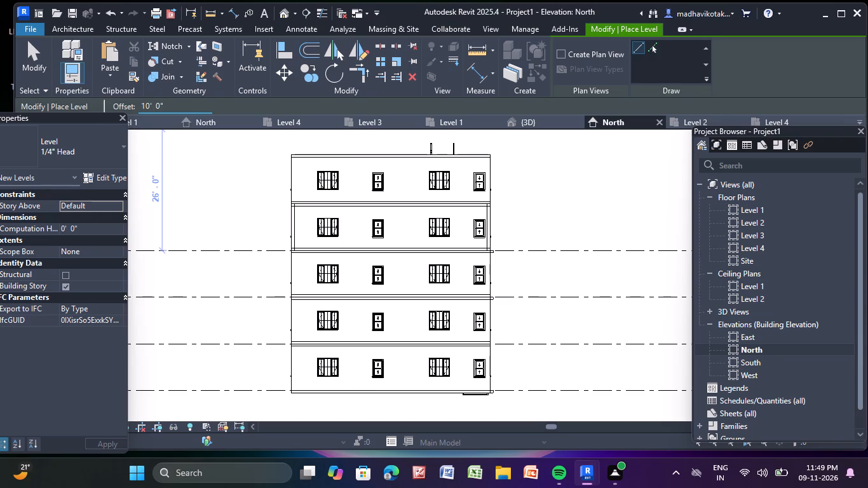
click(654, 46)
click(589, 246)
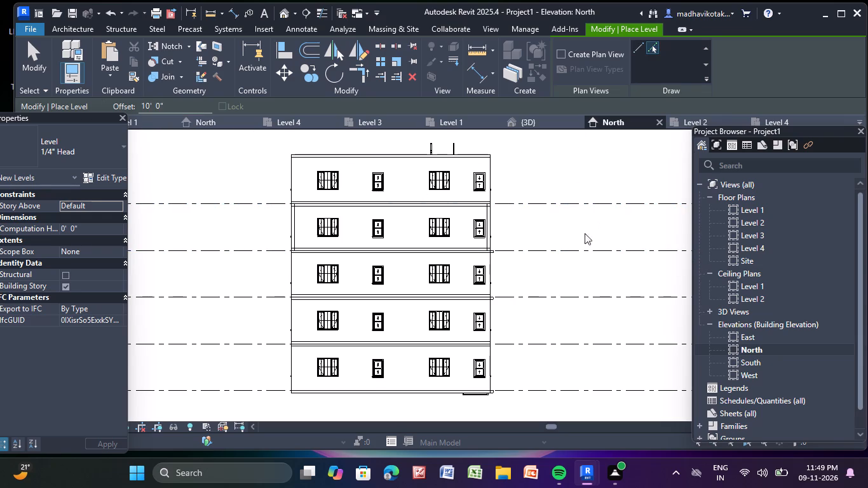
click(559, 200)
scroll(559, 200, down, 2)
middle_drag(557, 200, 545, 226)
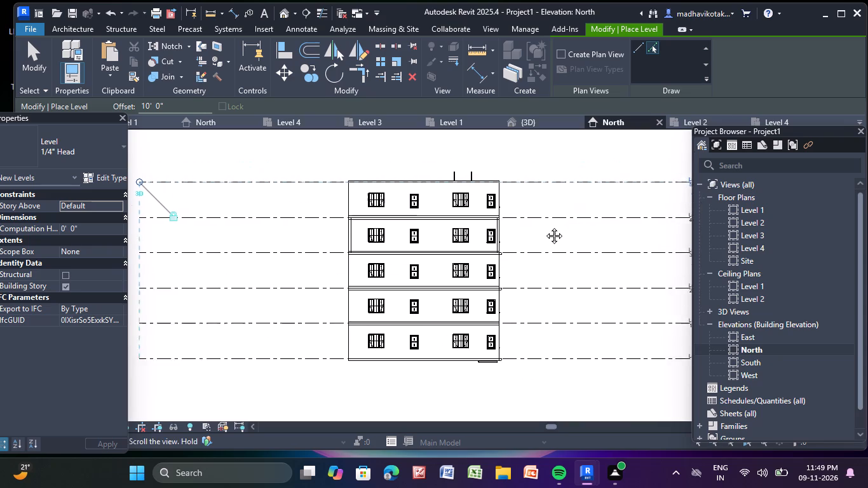
middle_drag(545, 226, 542, 233)
key(Escape)
key(Escape)
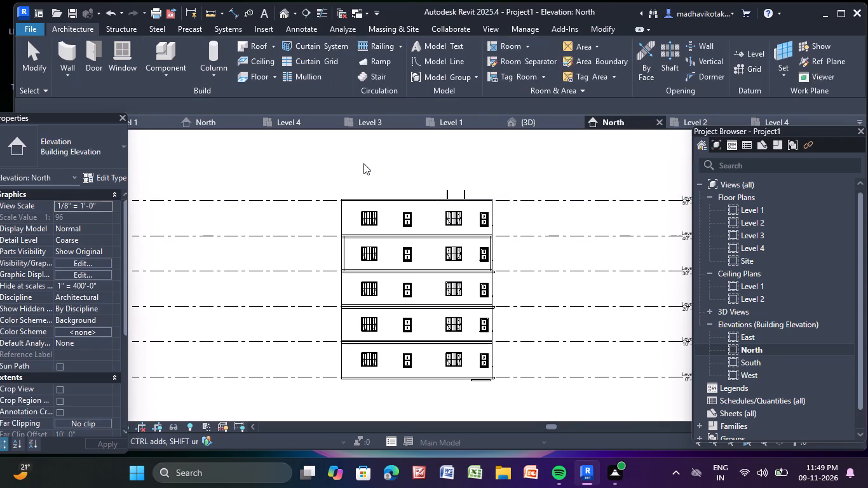
From the 3D view, create floor plan views for Level 5 and Level 6.
click(283, 9)
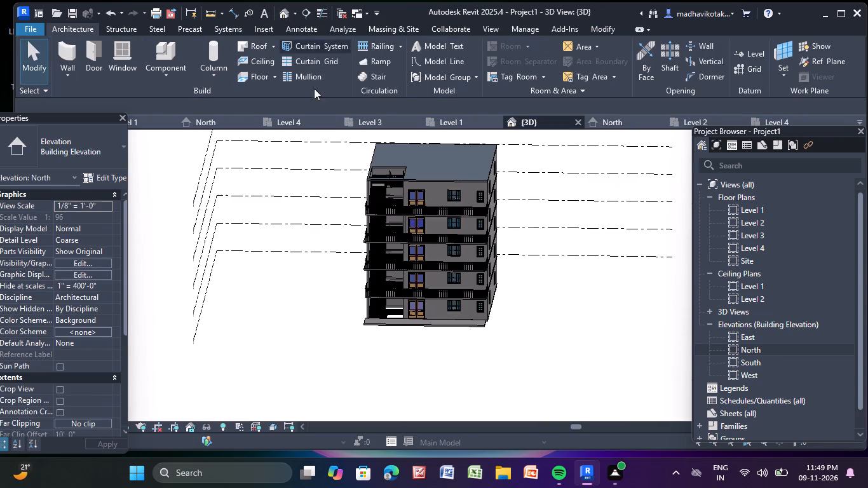
middle_drag(429, 228, 400, 279)
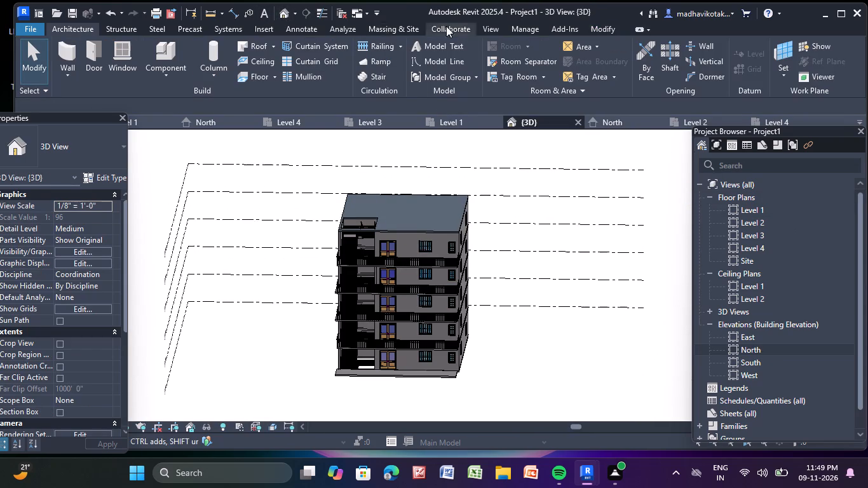
click(487, 25)
click(510, 48)
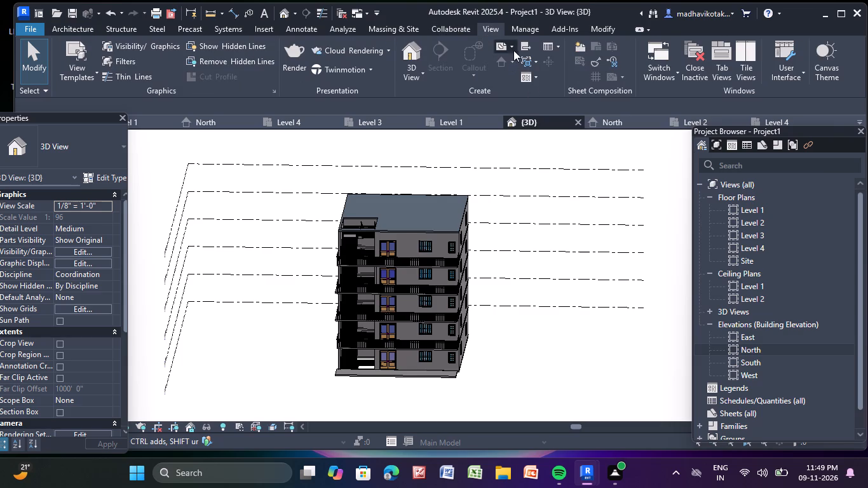
click(545, 73)
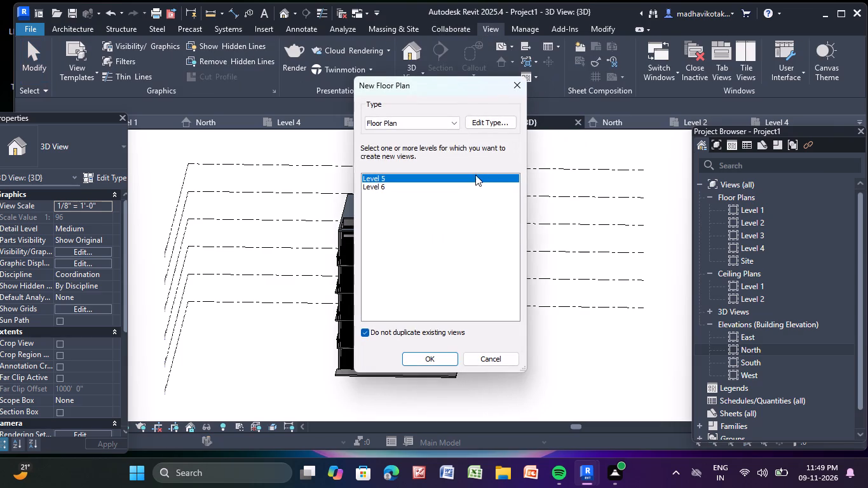
drag(473, 177, 461, 219)
click(424, 362)
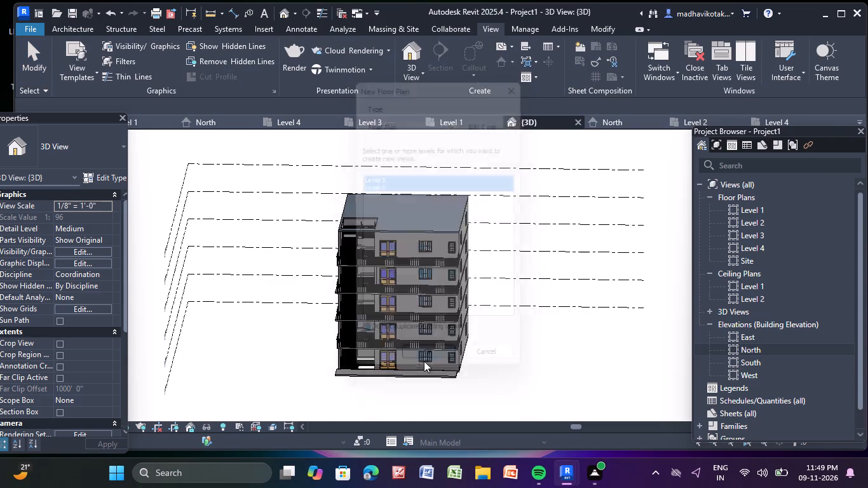
Examine the roof outline and stair opening in the Level 6 floor plan.
click(491, 347)
scroll(478, 333, up, 5)
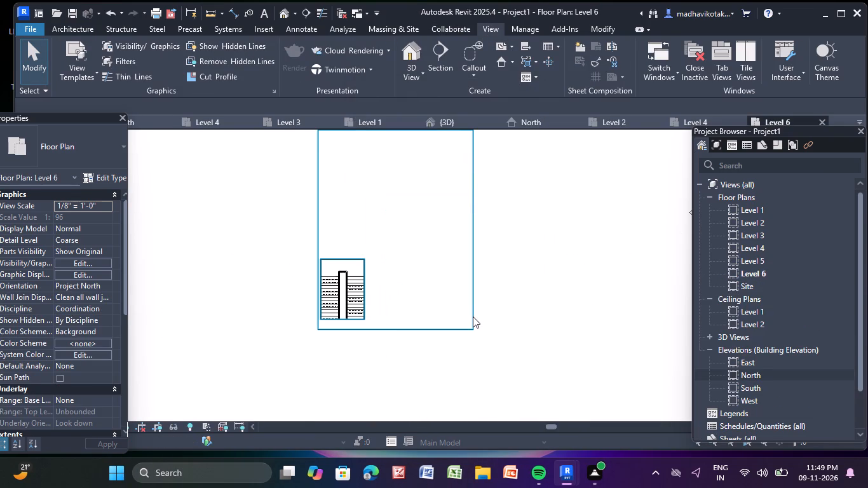
click(473, 316)
click(394, 368)
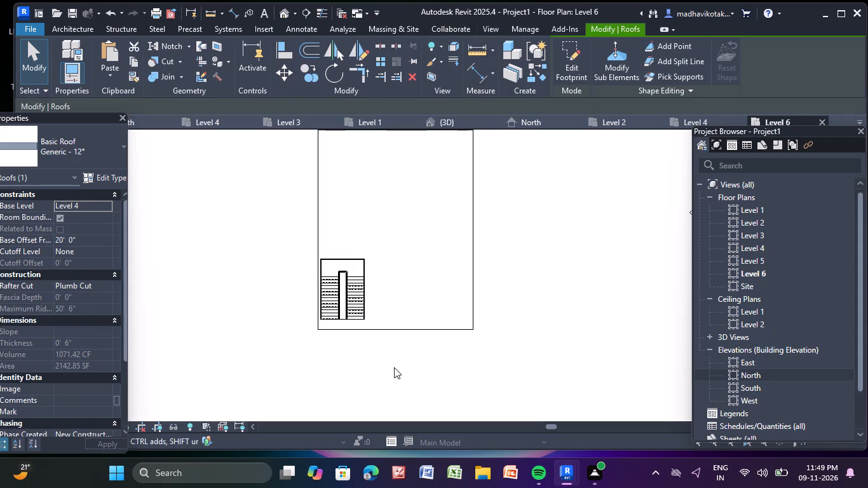
scroll(389, 332, up, 3)
scroll(384, 248, down, 3)
middle_drag(375, 217, 372, 226)
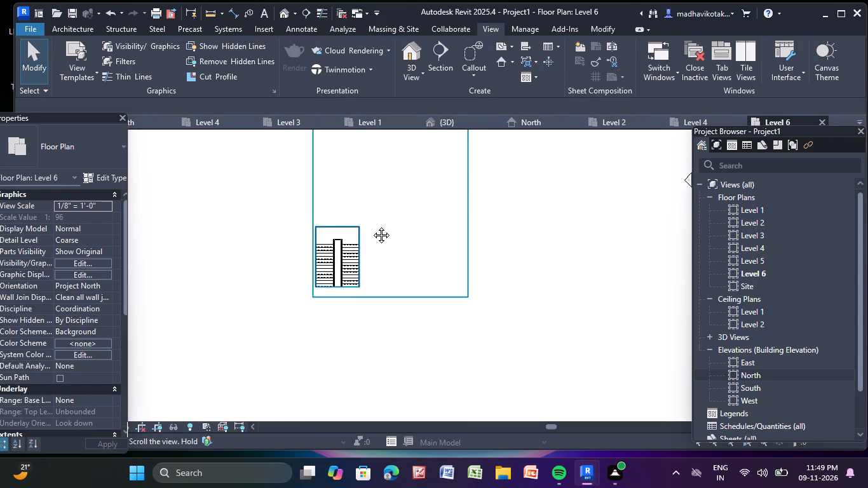
middle_drag(372, 226, 369, 295)
Bring up the architectural building tools for the Level 6 floor plan.
click(76, 25)
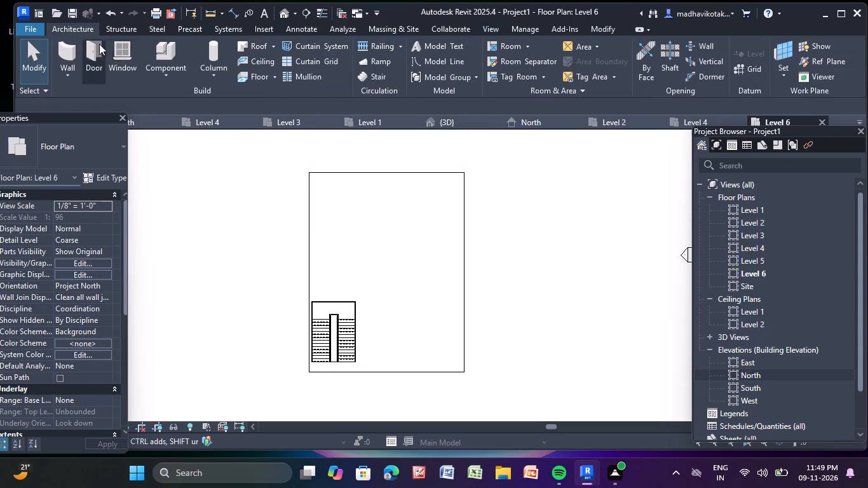
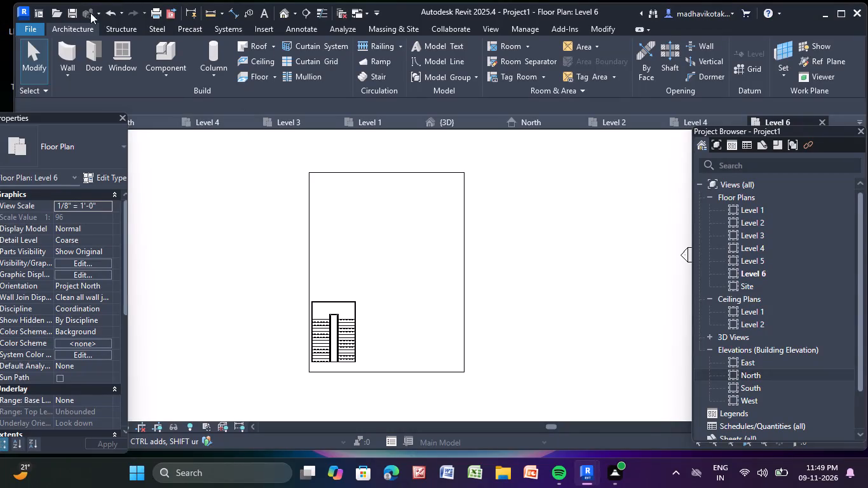
On Level 6, draw a rectangle of Generic - 4.5" walls about 42'-6" by 55' around the roof perimeter.
click(72, 50)
click(575, 49)
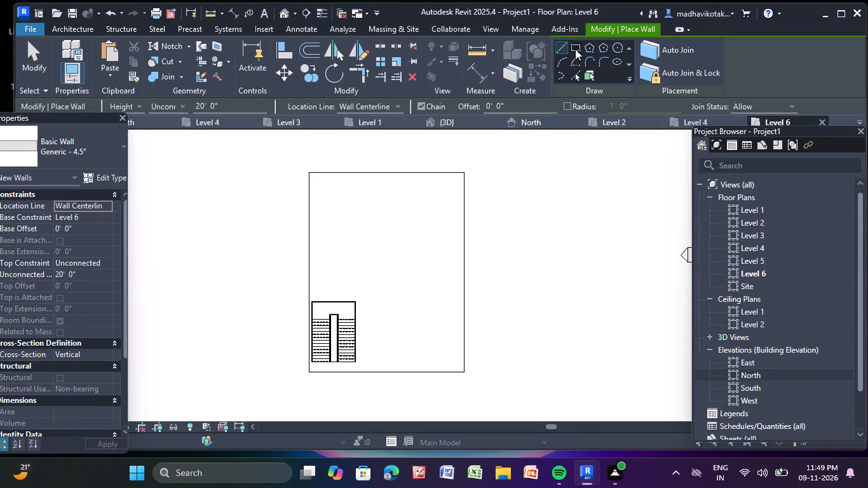
scroll(318, 159, up, 6)
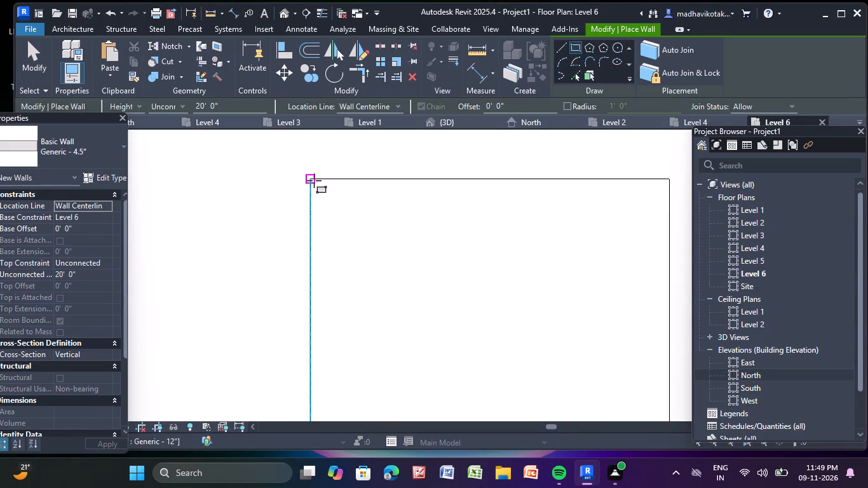
scroll(314, 180, up, 2)
click(307, 180)
scroll(552, 325, down, 4)
middle_drag(566, 359, 554, 335)
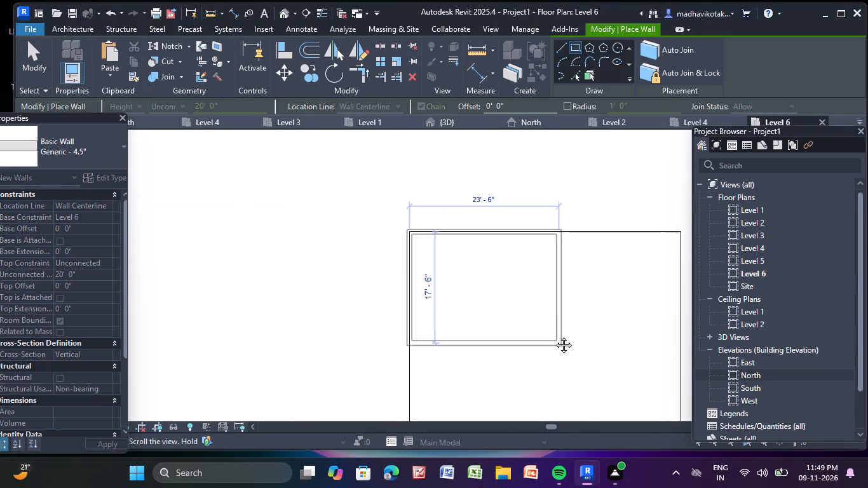
middle_drag(554, 335, 457, 168)
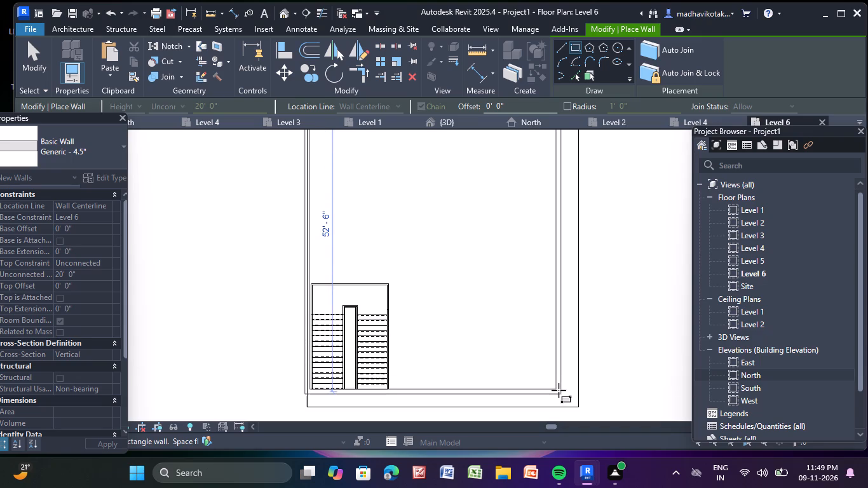
middle_drag(559, 390, 534, 314)
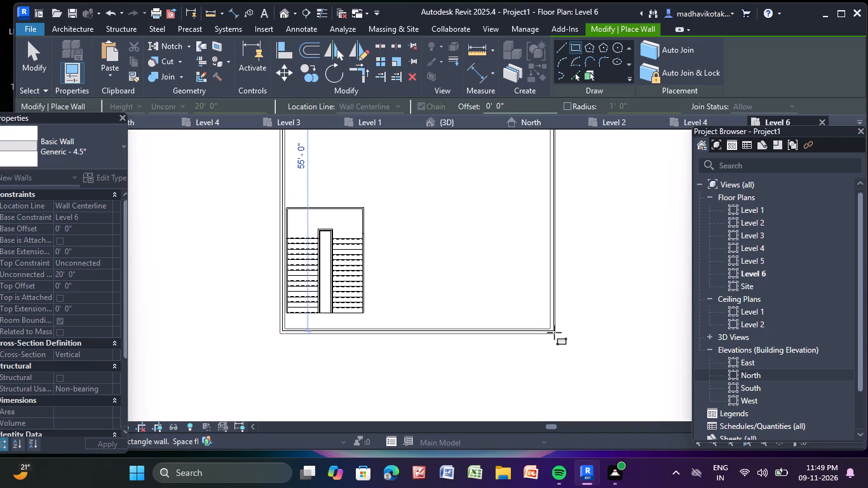
click(554, 332)
key(Escape)
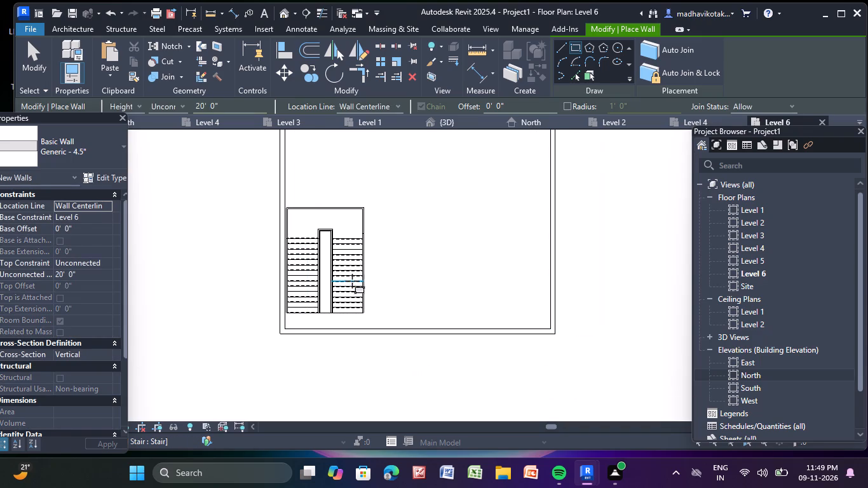
key(Escape)
key(Escape)
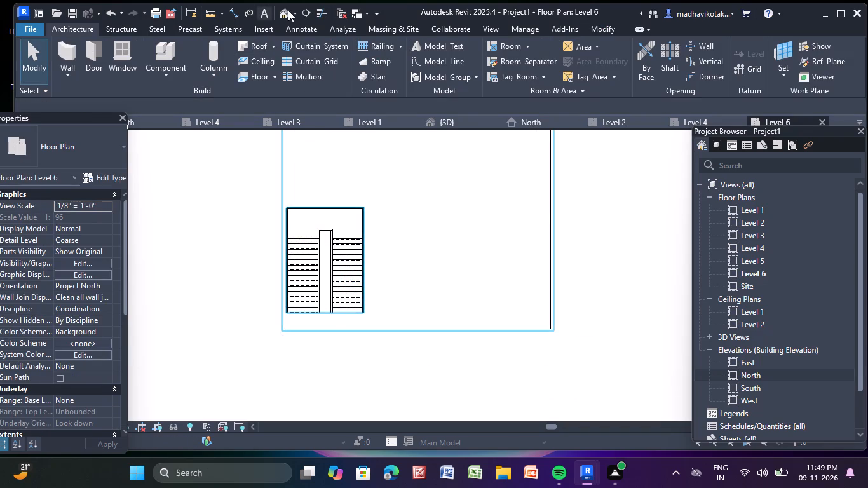
In the 3D view, set the front roof wall's unconnected height to 2'.
click(283, 11)
drag(384, 206, 384, 205)
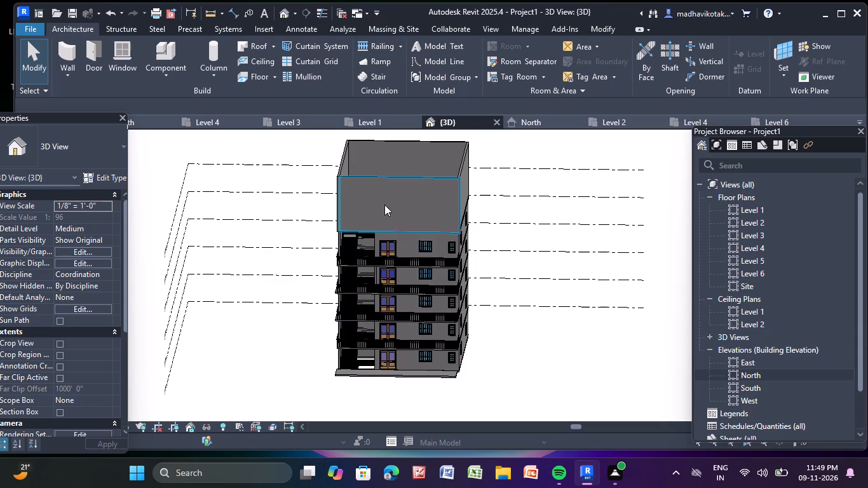
drag(384, 205, 383, 200)
click(92, 273)
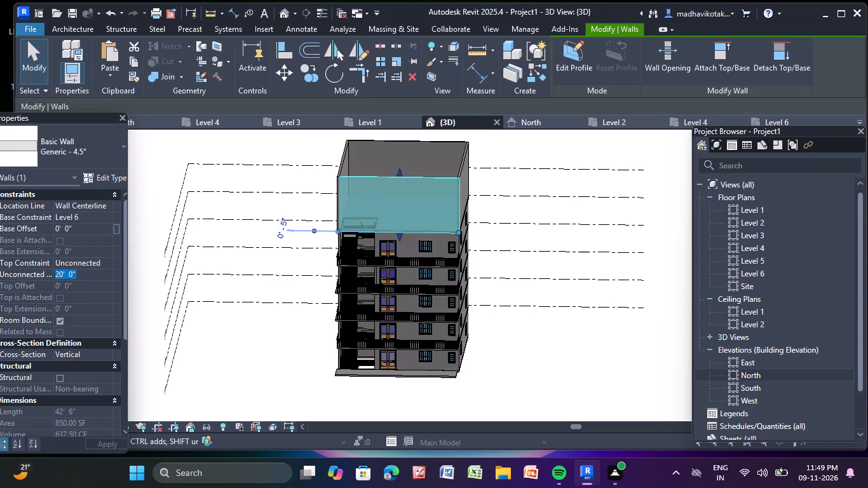
key(BackSpace)
key(BackSpace)
key(BackSpace)
key(BackSpace)
key(BackSpace)
text(2')
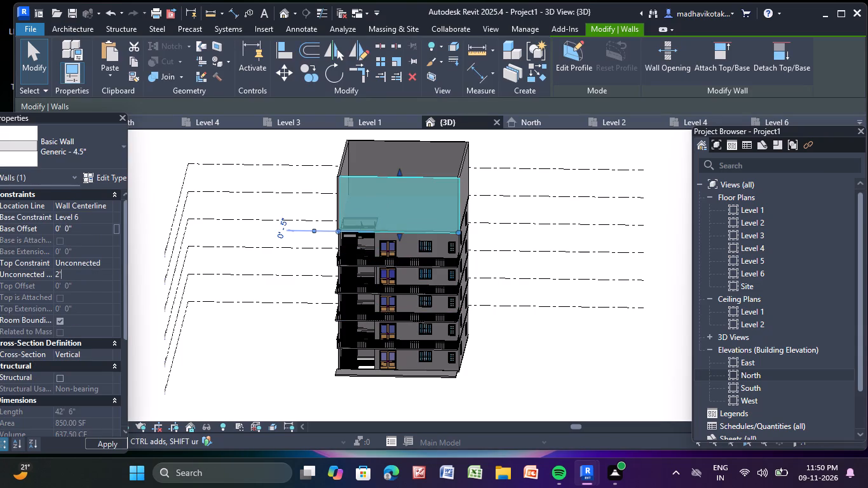
key(Return)
click(269, 356)
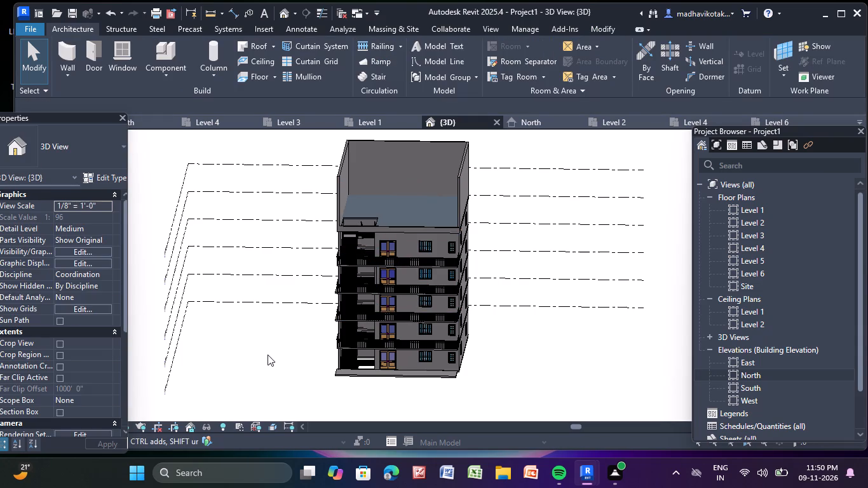
Set the rear roof wall's unconnected height to 2'.
middle_drag(425, 189, 443, 293)
scroll(443, 289, up, 4)
click(442, 263)
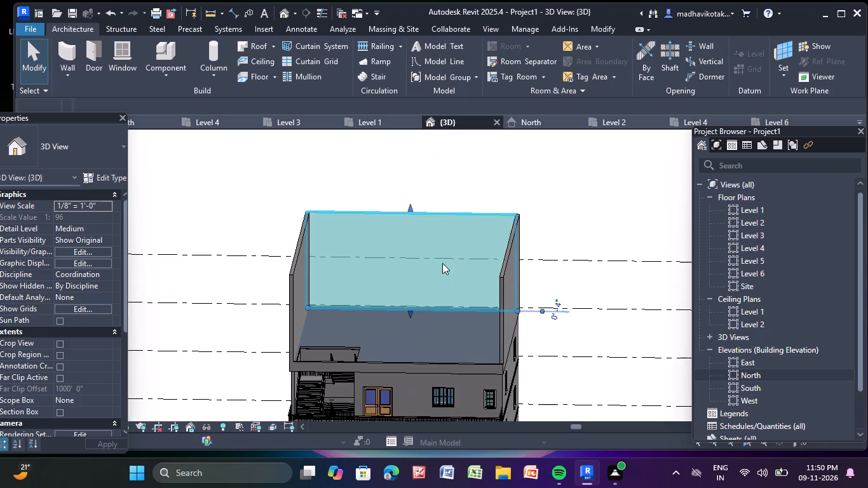
click(96, 272)
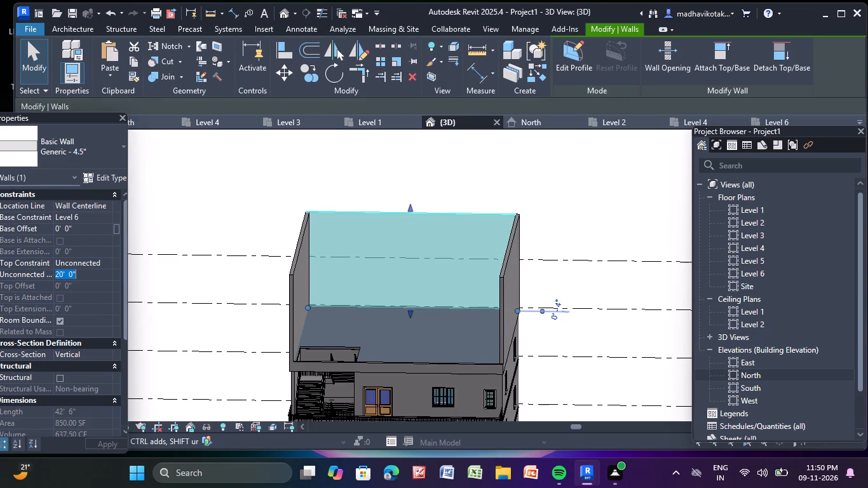
key(BackSpace)
key(2)
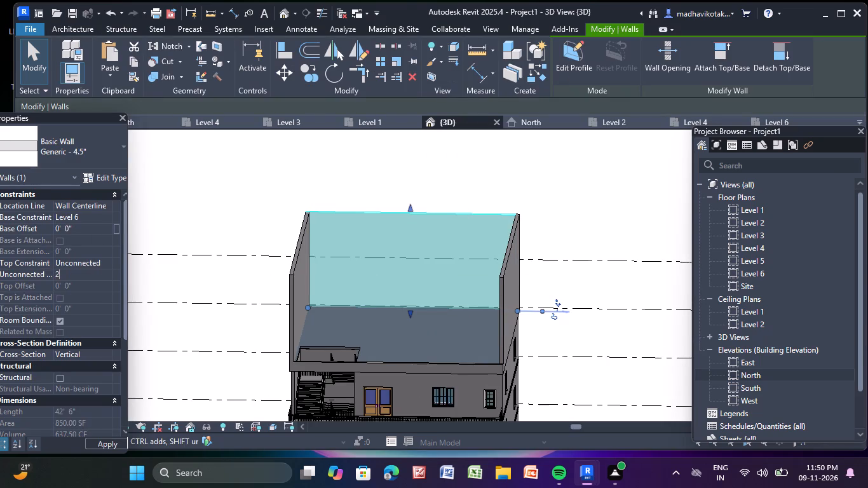
key(apostrophe)
key(Return)
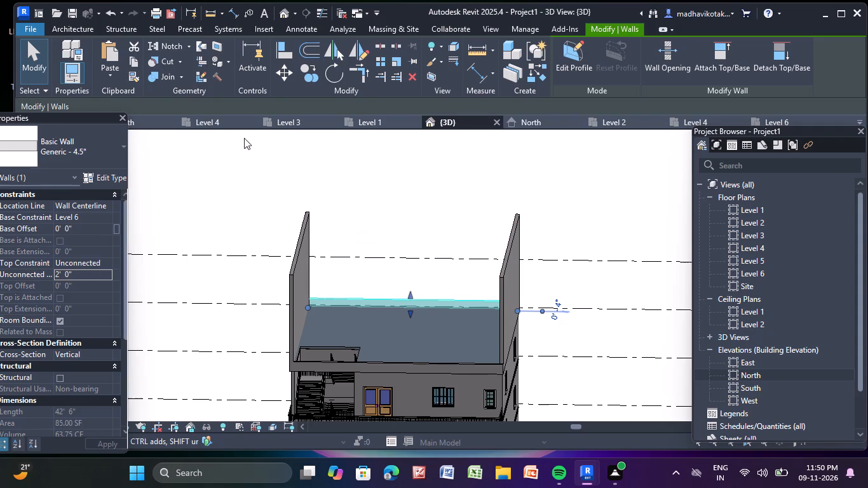
click(257, 158)
Set the unconnected height of the side roof wall beside the stair opening to 2'.
click(303, 233)
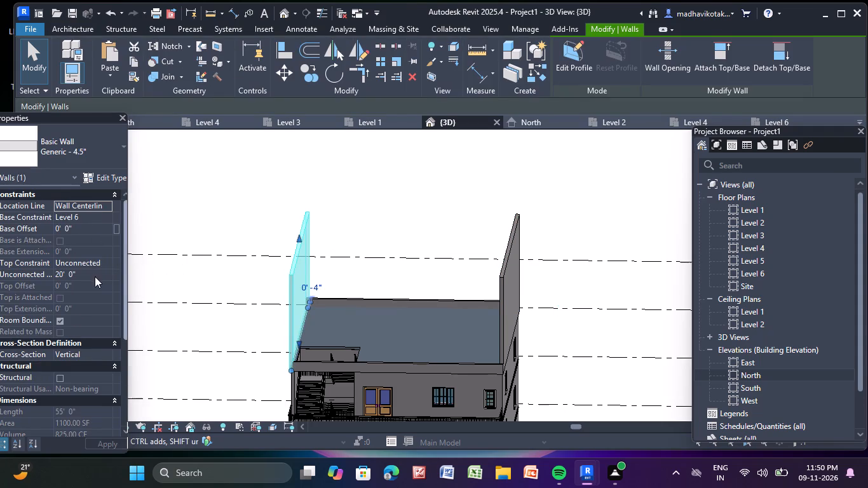
click(95, 276)
key(BackSpace)
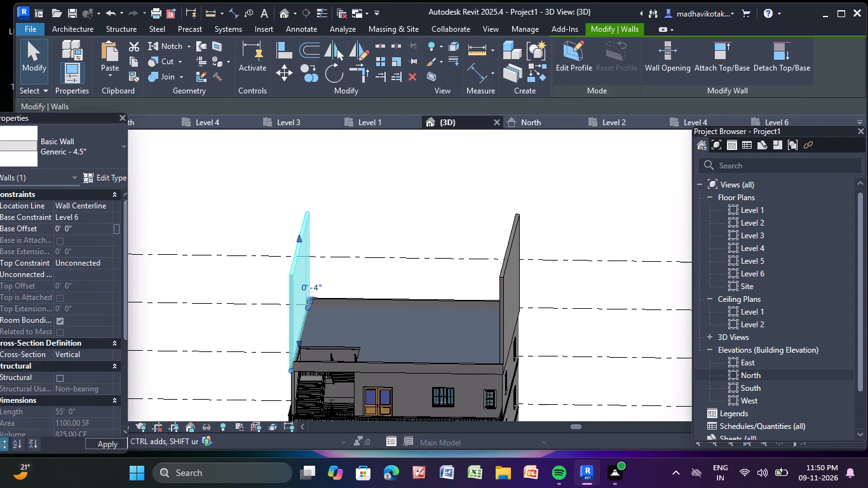
key(2)
key(apostrophe)
key(Return)
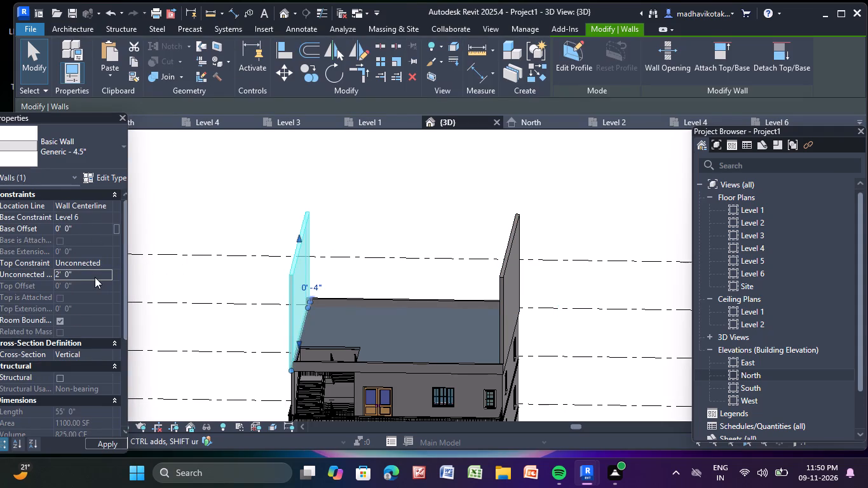
click(258, 219)
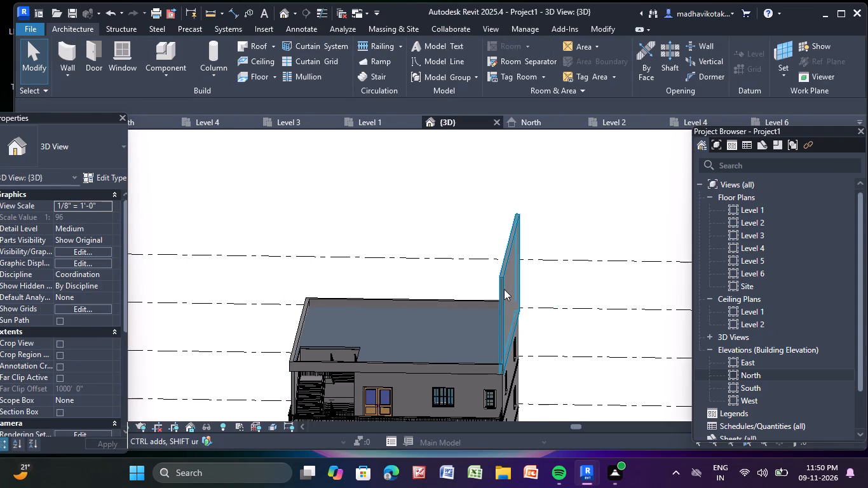
Set the unconnected height of the side roof wall opposite the stair opening to 2'.
click(503, 289)
click(104, 278)
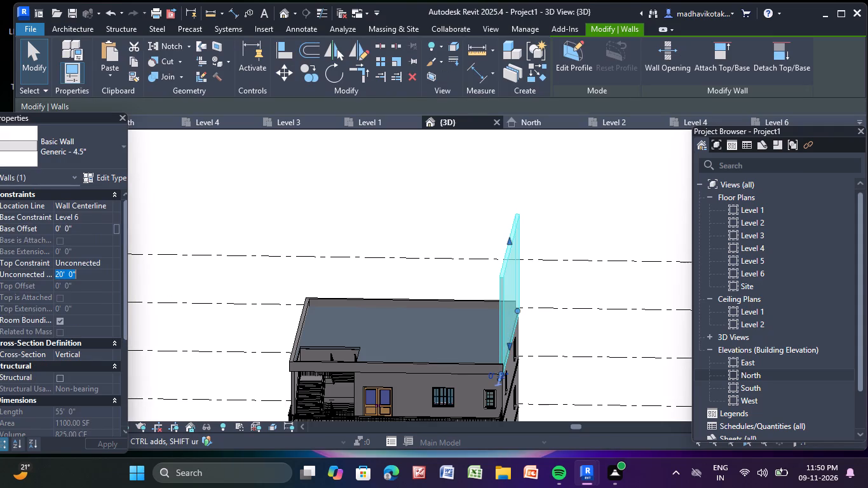
key(BackSpace)
text(2')
key(Return)
click(268, 216)
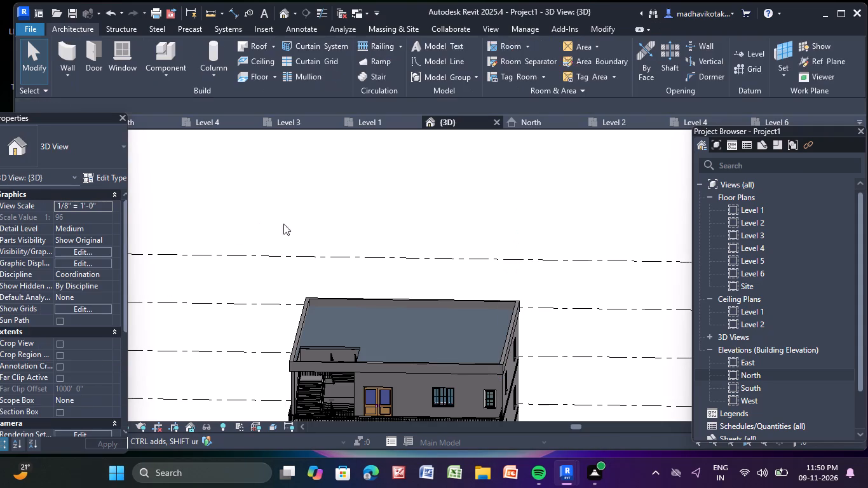
scroll(441, 348, up, 4)
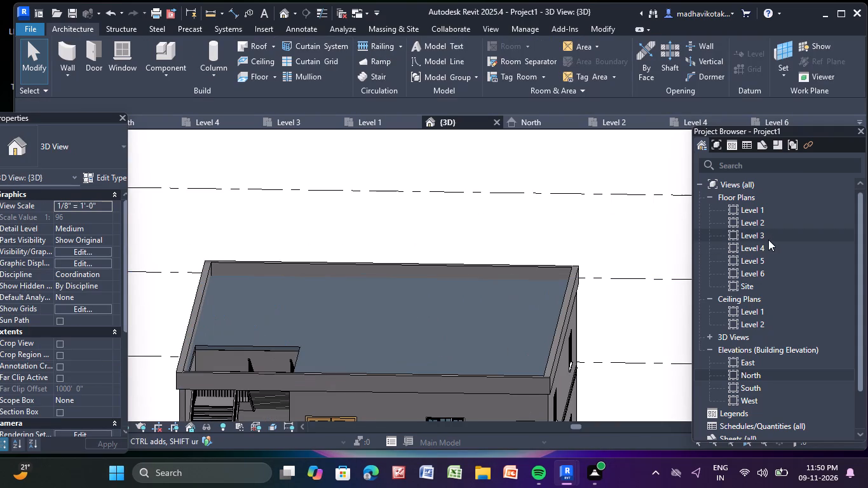
In the Level 6 plan, create a Handrail - Rectangular railing with a rectangular path along the centrelines of the parapet walls.
double_click(762, 271)
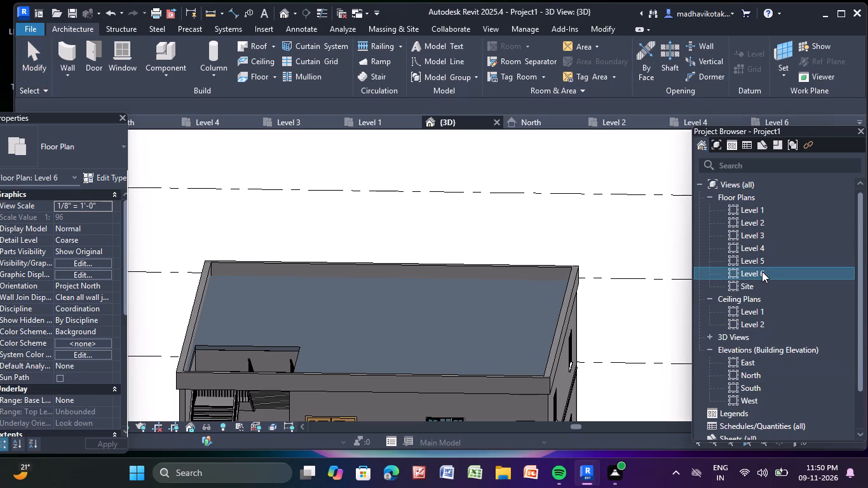
scroll(609, 252, down, 3)
middle_drag(588, 257, 513, 362)
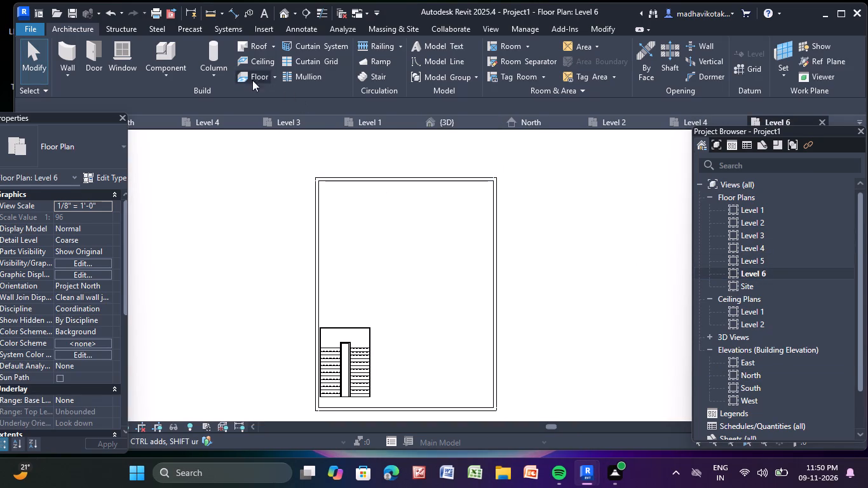
click(381, 44)
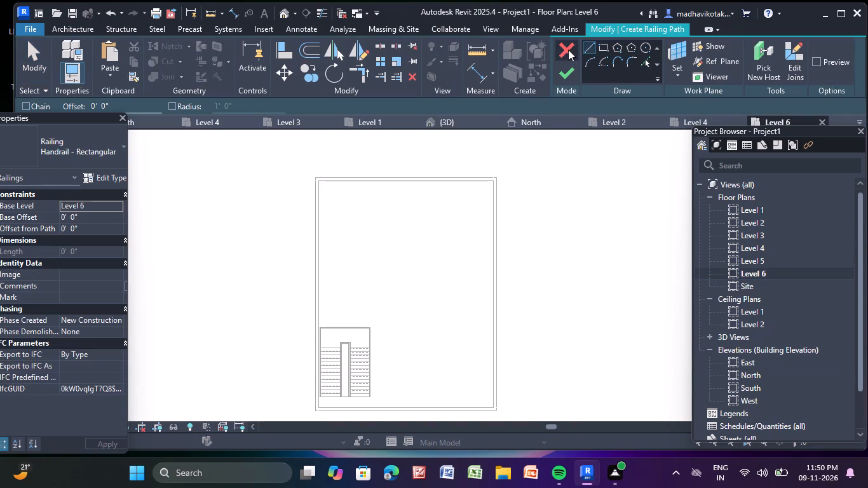
click(600, 46)
scroll(262, 171, up, 1)
scroll(349, 181, up, 3)
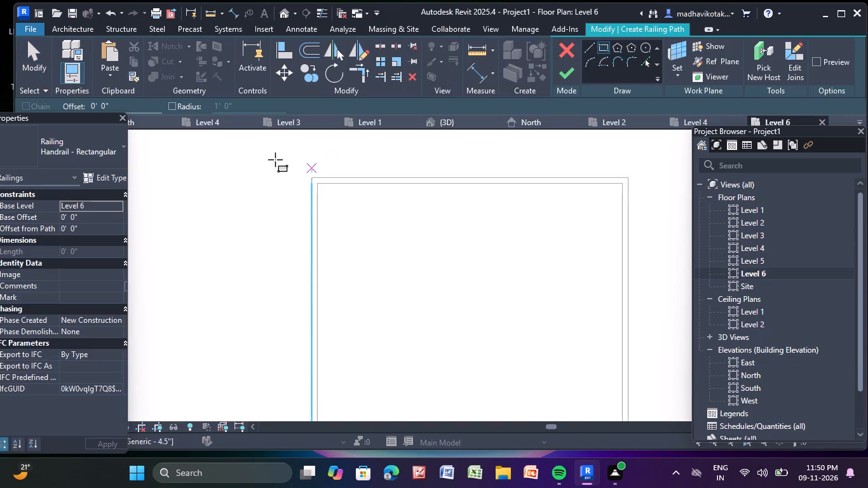
scroll(281, 179, up, 9)
click(318, 178)
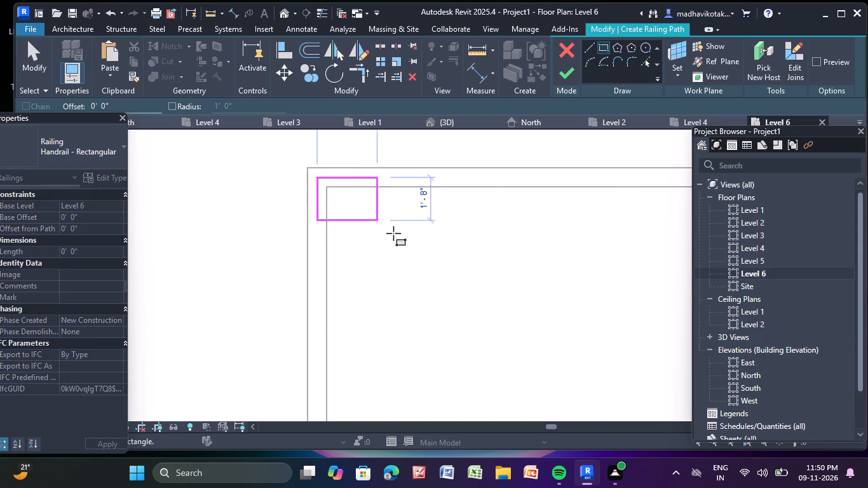
scroll(541, 354, down, 5)
middle_drag(564, 374, 348, 20)
scroll(348, 22, down, 1)
scroll(519, 327, down, 2)
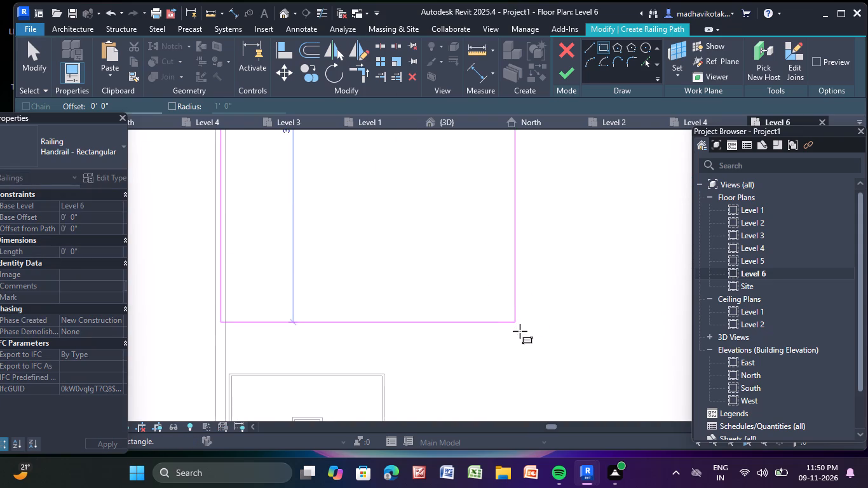
scroll(520, 331, down, 3)
middle_drag(517, 325, 395, 121)
scroll(498, 276, up, 2)
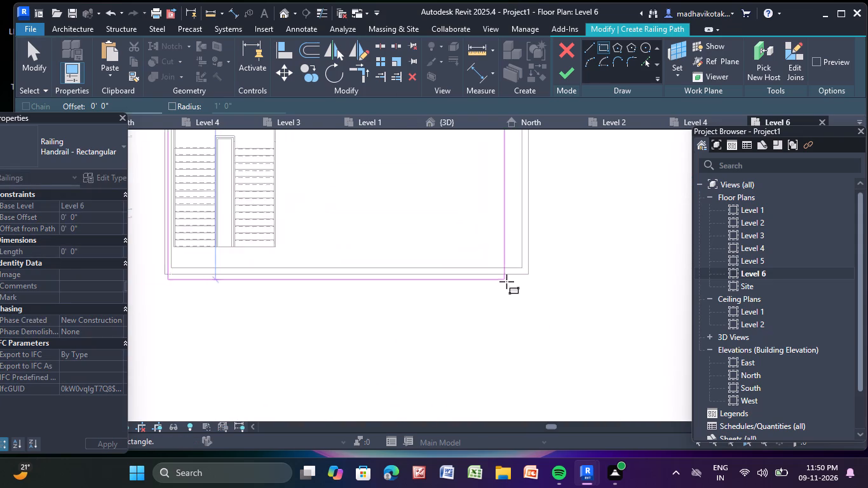
scroll(506, 281, up, 5)
click(540, 264)
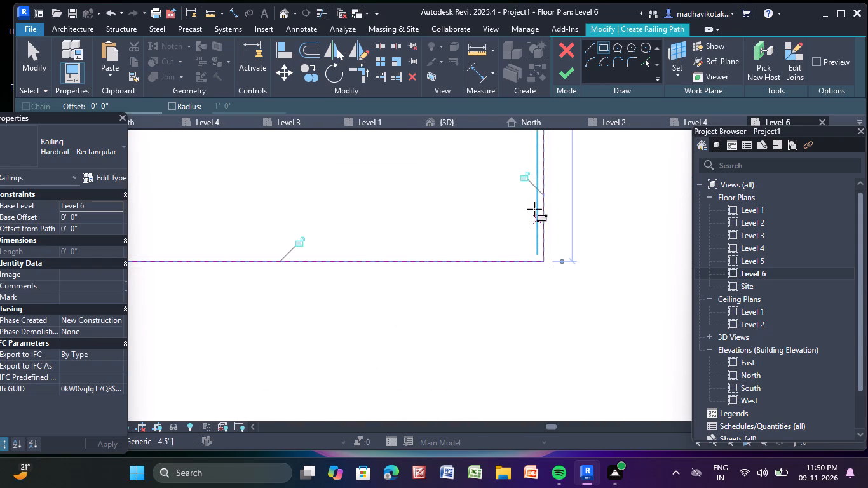
click(558, 74)
click(596, 172)
Examine the new roof railing in plan and in the 3D view, including how it sits on the parapet walls.
scroll(587, 165, down, 2)
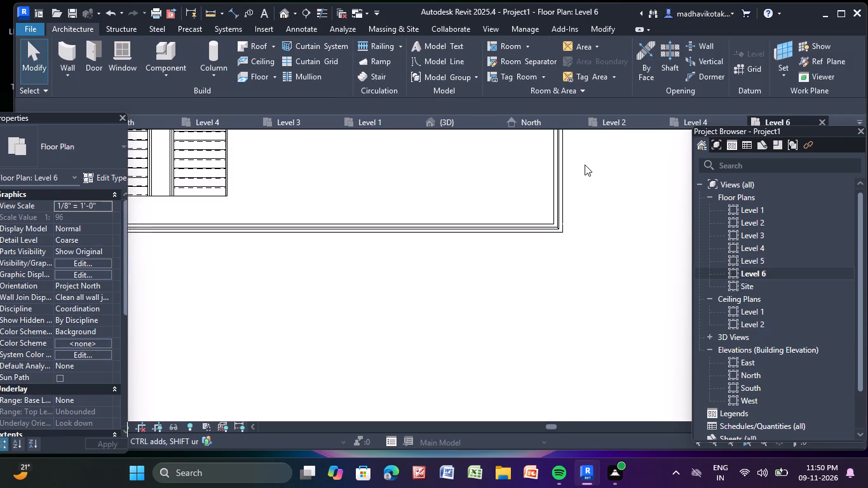
scroll(585, 165, down, 7)
scroll(405, 207, down, 4)
middle_drag(400, 212, 362, 339)
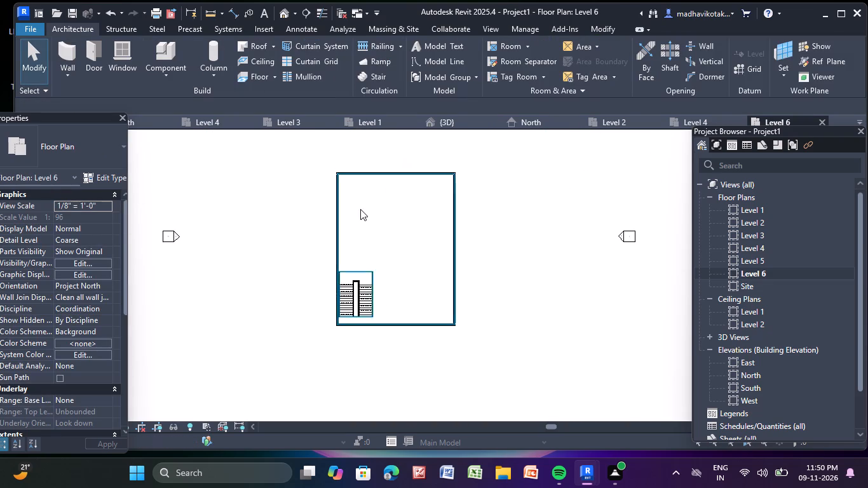
click(284, 14)
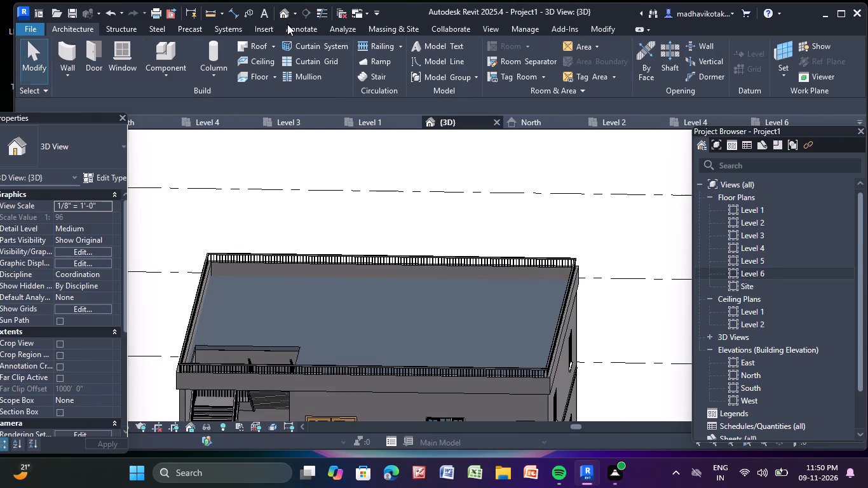
middle_drag(415, 383, 417, 277)
scroll(414, 312, up, 6)
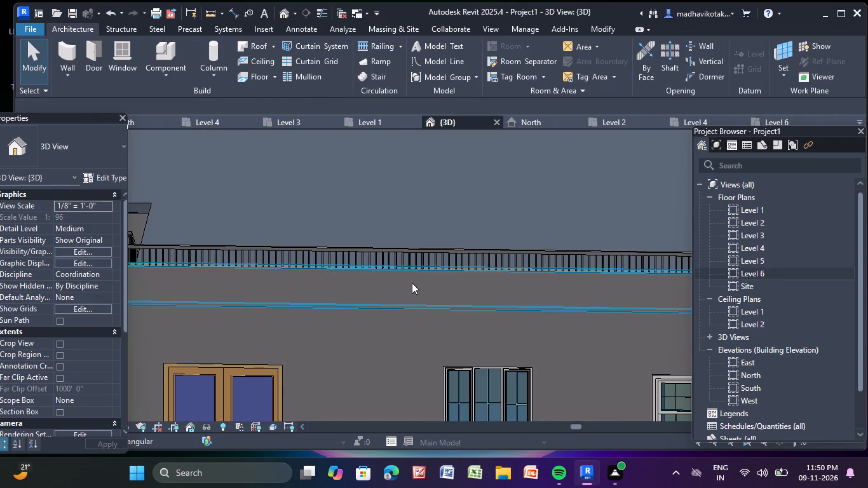
Inspect the front parapet wall, the roof slab and the perimeter railing in the 3D view.
scroll(405, 295, up, 1)
click(404, 293)
scroll(403, 293, down, 4)
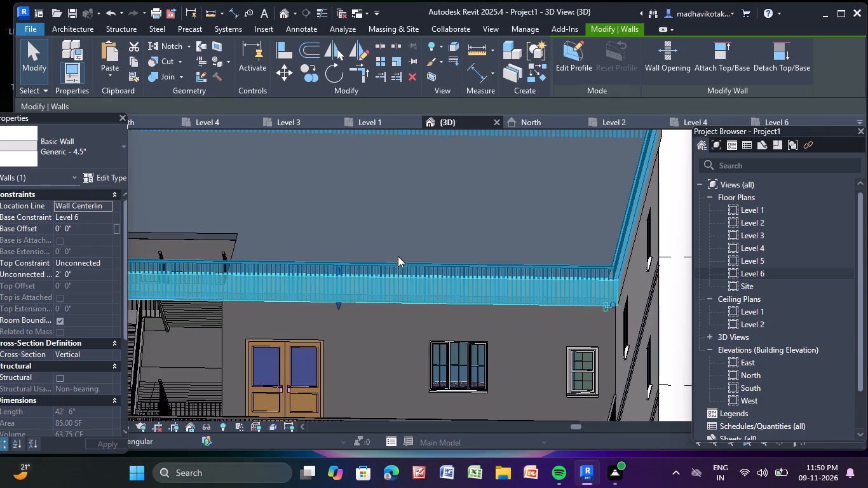
click(397, 250)
scroll(396, 250, down, 6)
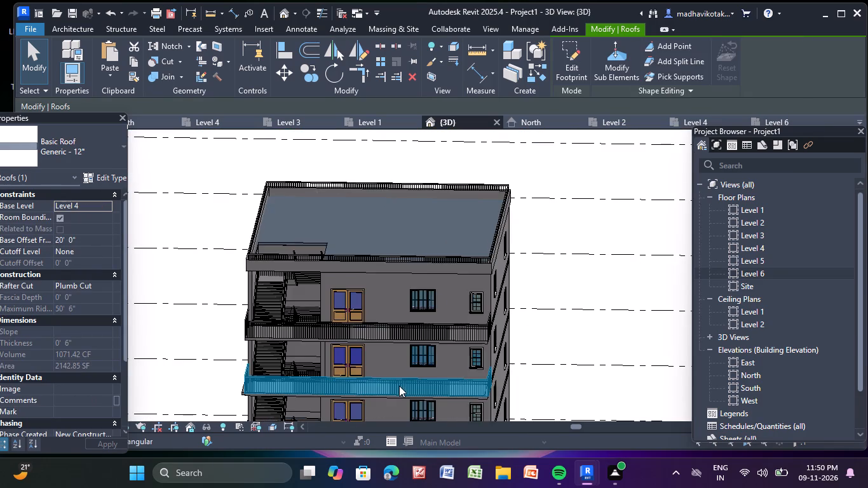
middle_drag(398, 378, 405, 325)
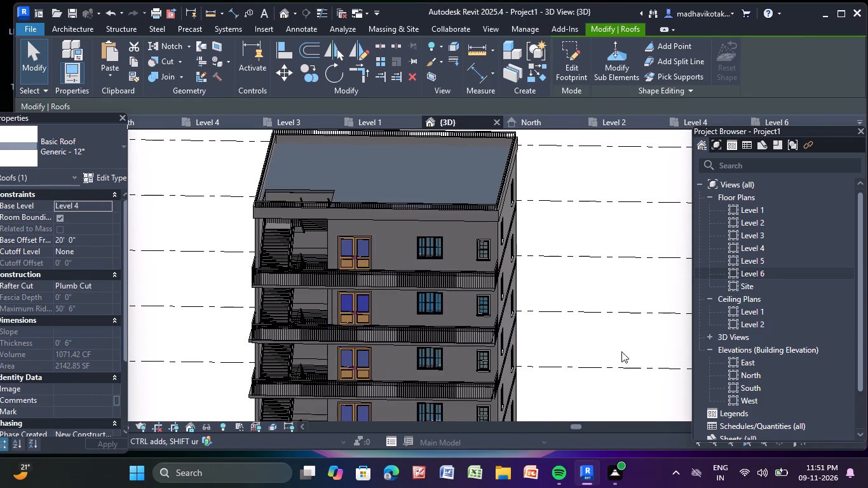
middle_drag(646, 349, 661, 316)
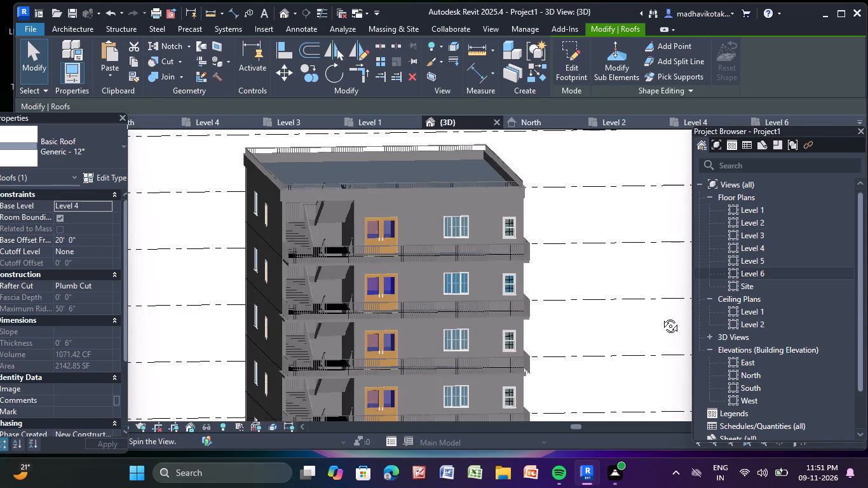
middle_drag(661, 316, 649, 323)
Examine the complete building in 3D from the front and side, checking the balconies, stair openings, doors and windows on every storey.
middle_drag(642, 321, 644, 250)
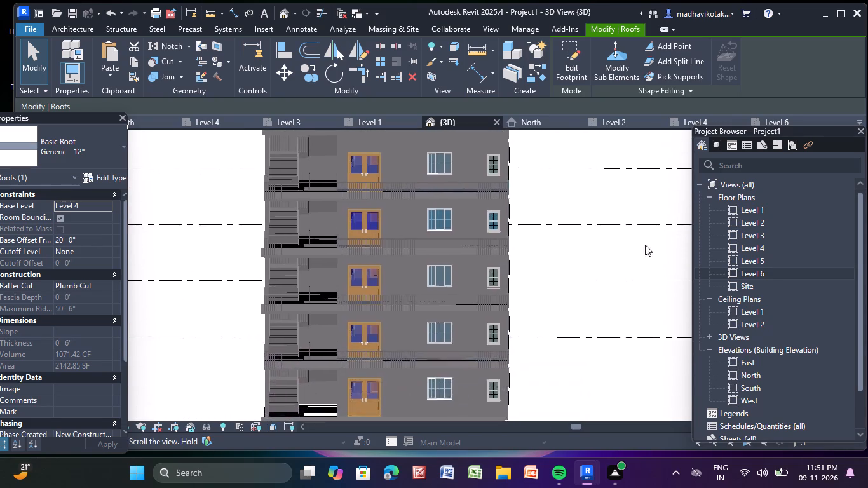
scroll(569, 416, down, 2)
middle_drag(560, 379, 531, 290)
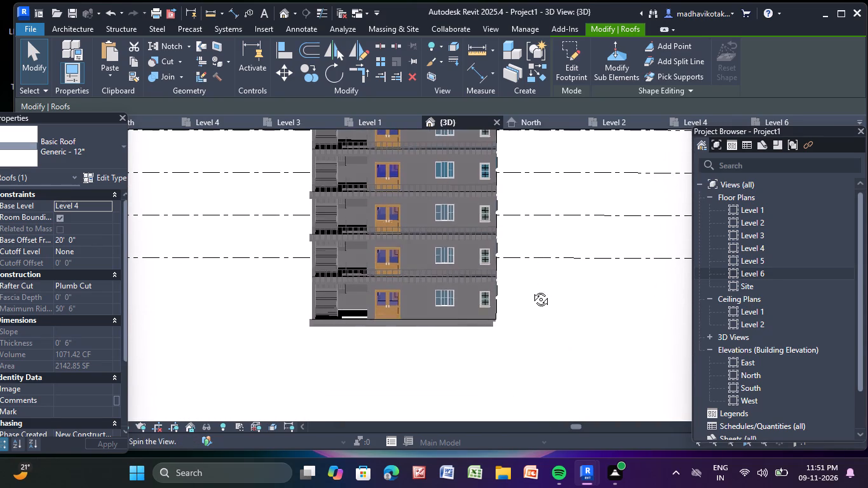
middle_drag(531, 290, 545, 337)
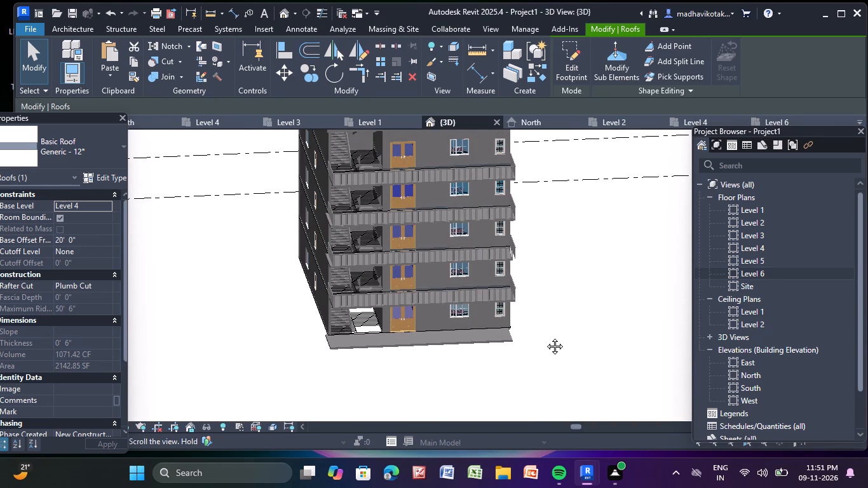
middle_drag(545, 337, 533, 337)
scroll(404, 283, up, 3)
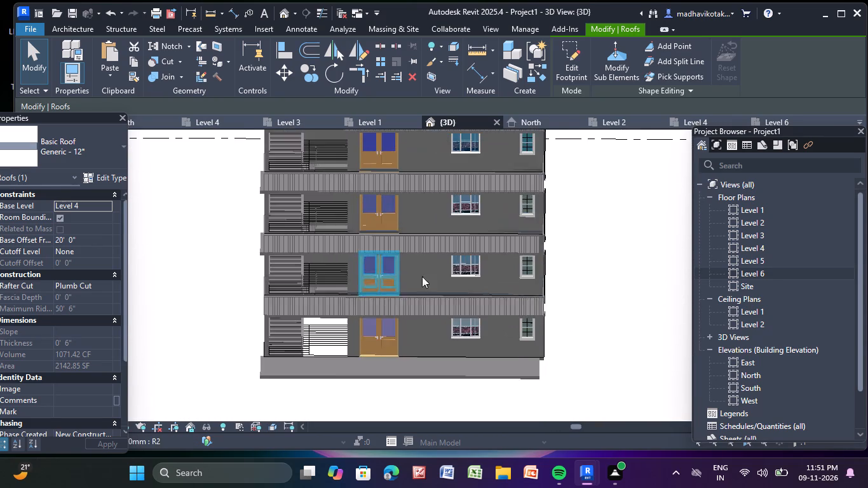
shift+middle_drag(596, 346, 588, 340)
shift+scroll(588, 340, up, 4)
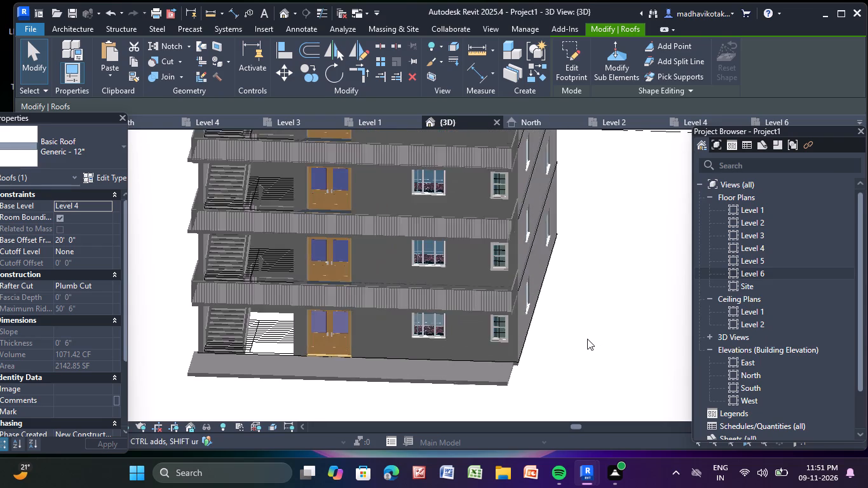
middle_drag(587, 339, 511, 327)
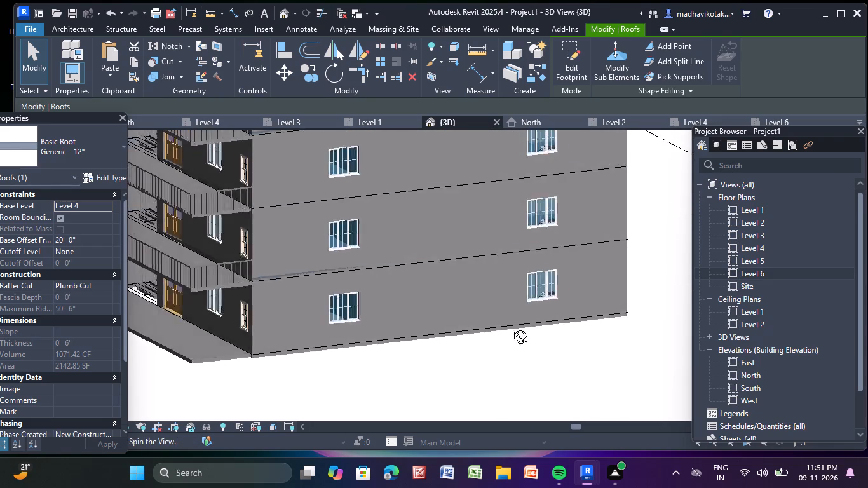
middle_drag(511, 327, 585, 315)
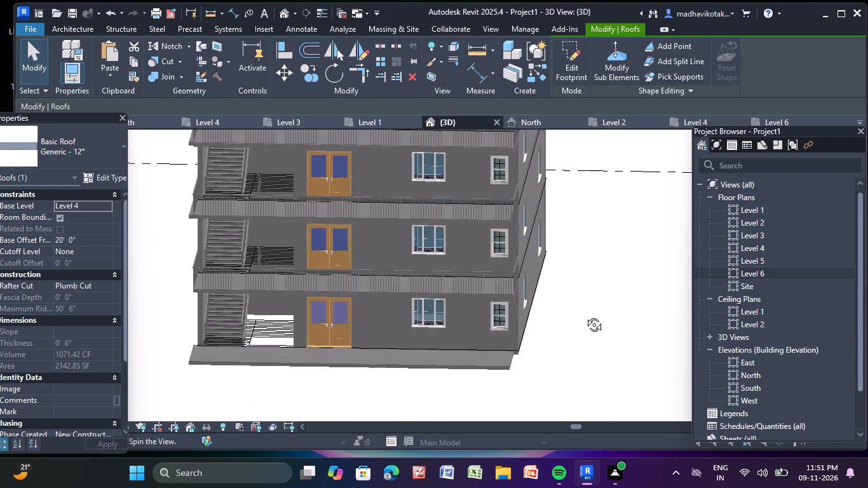
middle_drag(585, 315, 591, 312)
scroll(591, 312, down, 2)
middle_drag(591, 312, 599, 362)
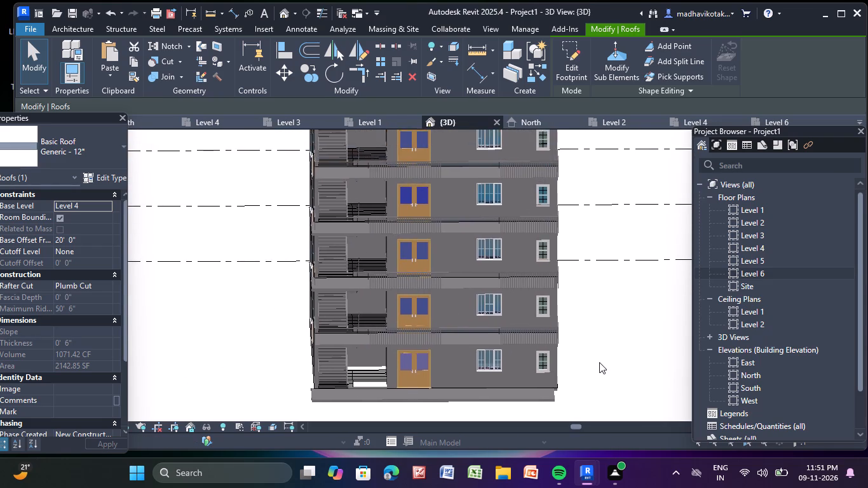
scroll(599, 362, down, 2)
middle_drag(599, 362, 597, 349)
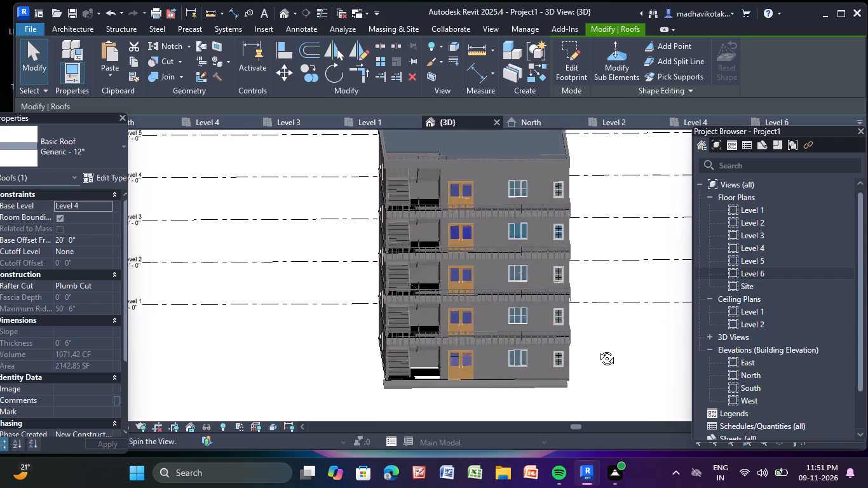
middle_drag(597, 349, 595, 347)
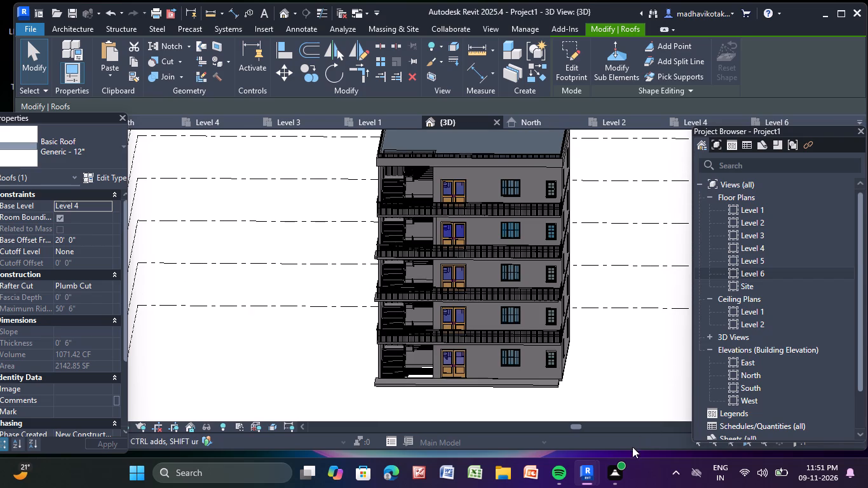
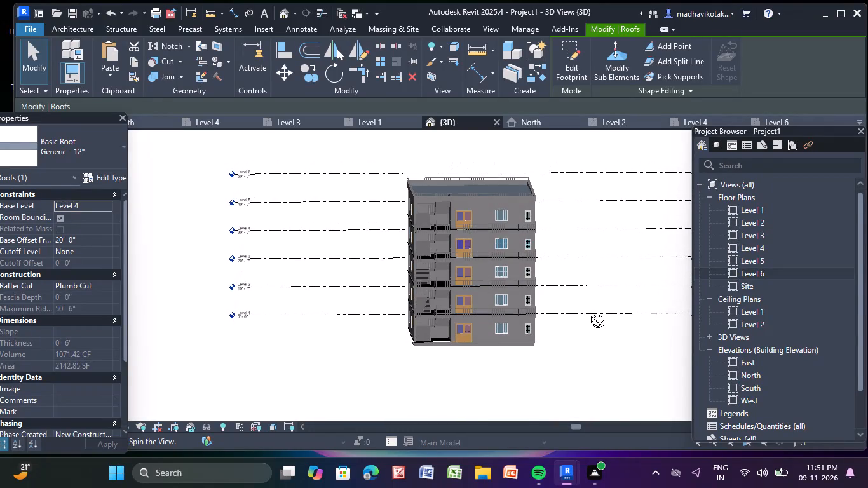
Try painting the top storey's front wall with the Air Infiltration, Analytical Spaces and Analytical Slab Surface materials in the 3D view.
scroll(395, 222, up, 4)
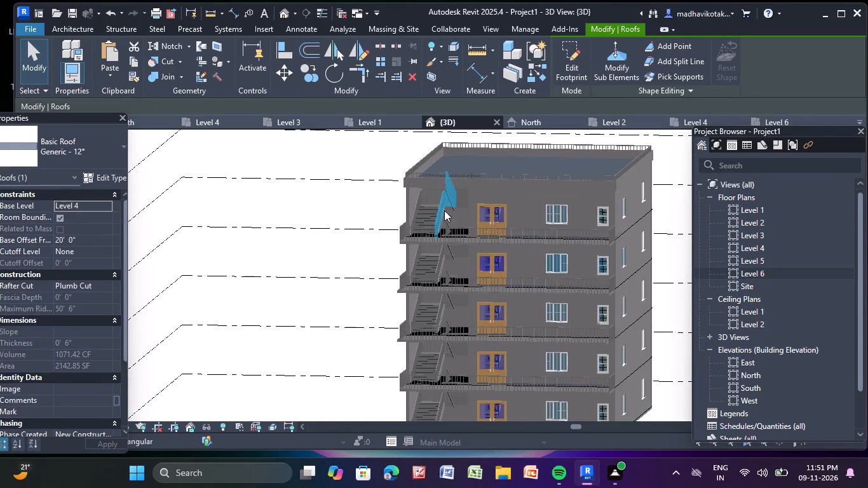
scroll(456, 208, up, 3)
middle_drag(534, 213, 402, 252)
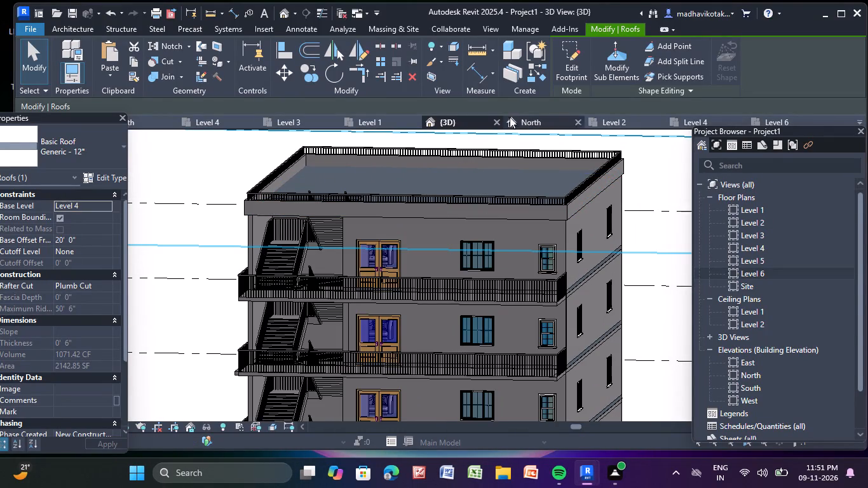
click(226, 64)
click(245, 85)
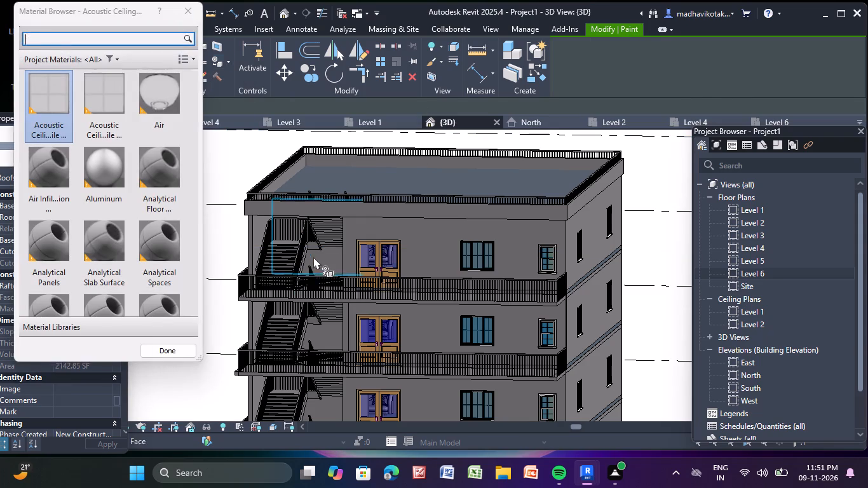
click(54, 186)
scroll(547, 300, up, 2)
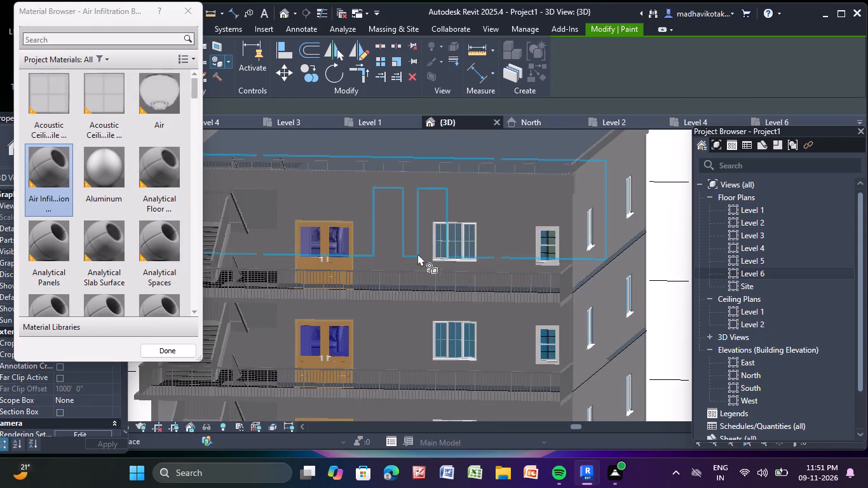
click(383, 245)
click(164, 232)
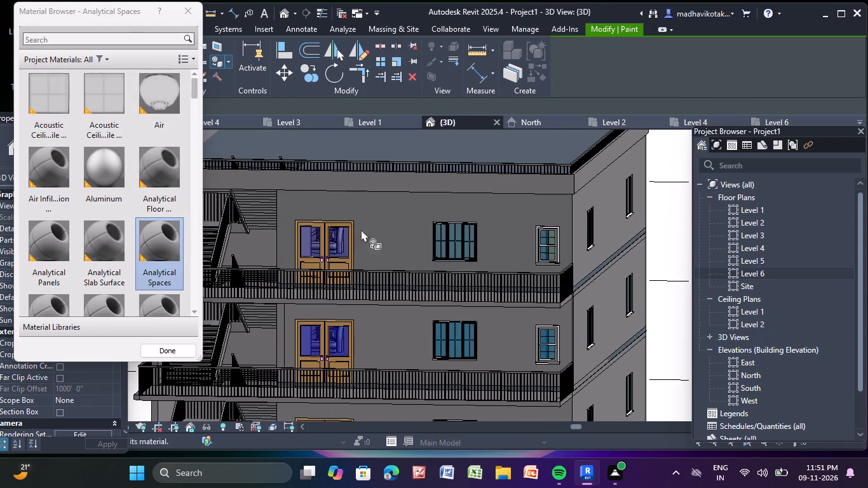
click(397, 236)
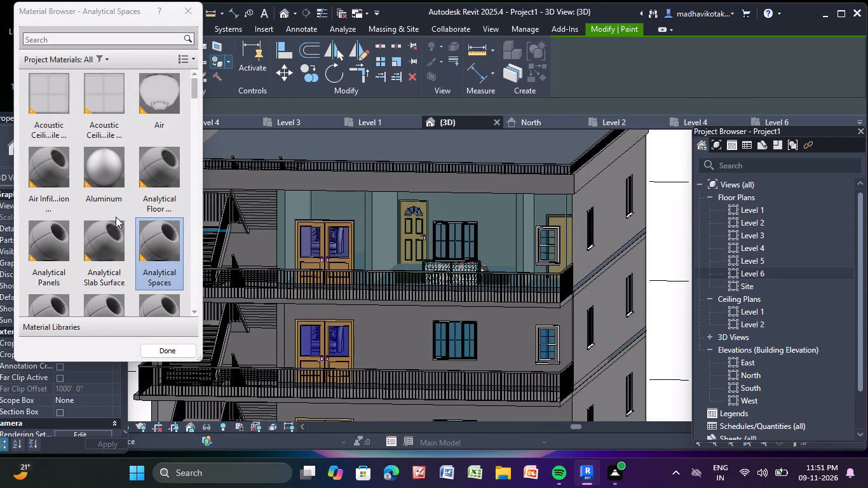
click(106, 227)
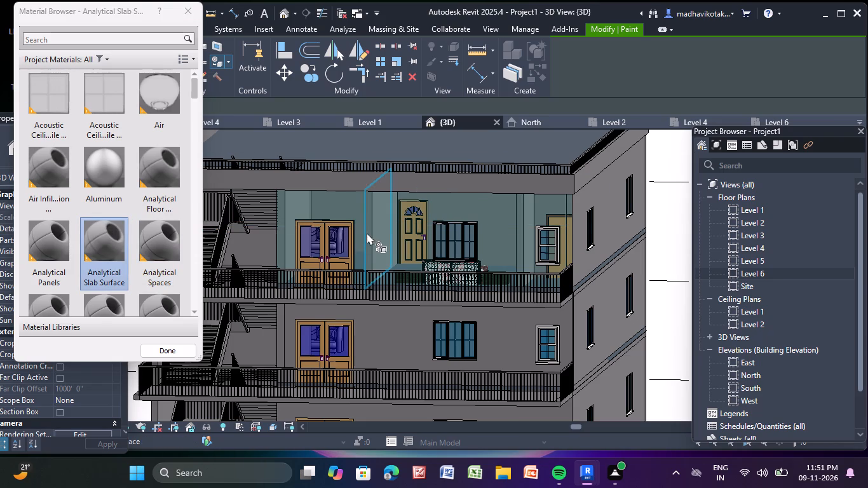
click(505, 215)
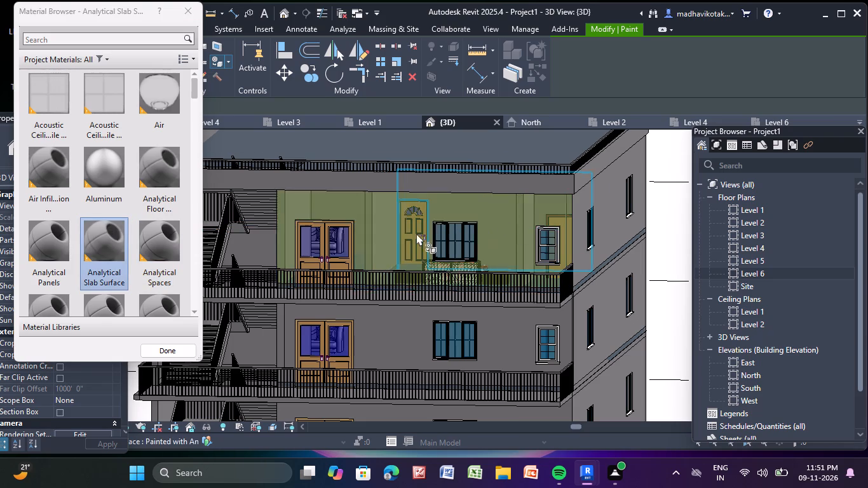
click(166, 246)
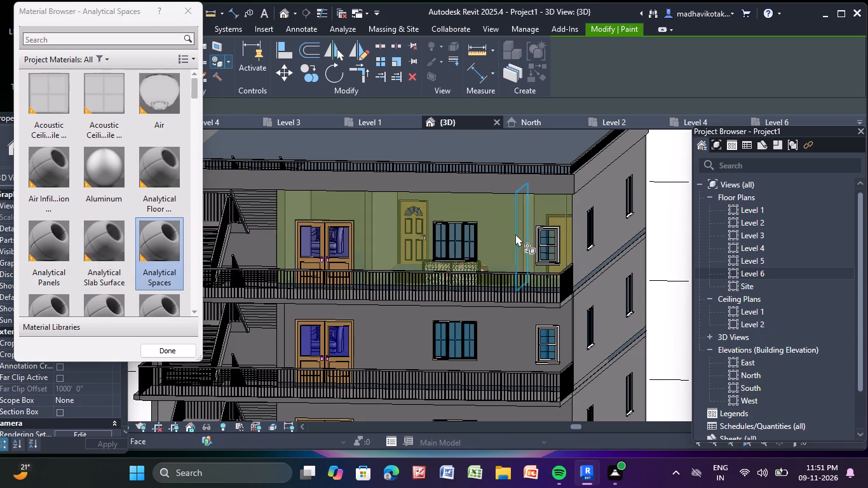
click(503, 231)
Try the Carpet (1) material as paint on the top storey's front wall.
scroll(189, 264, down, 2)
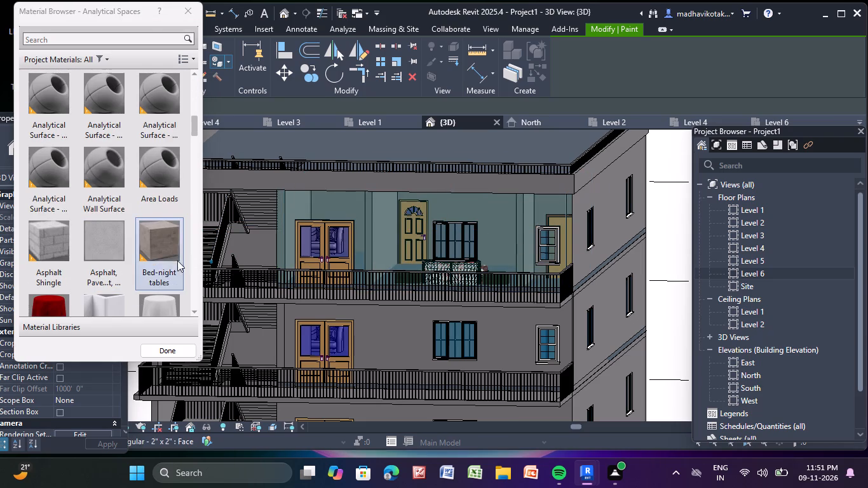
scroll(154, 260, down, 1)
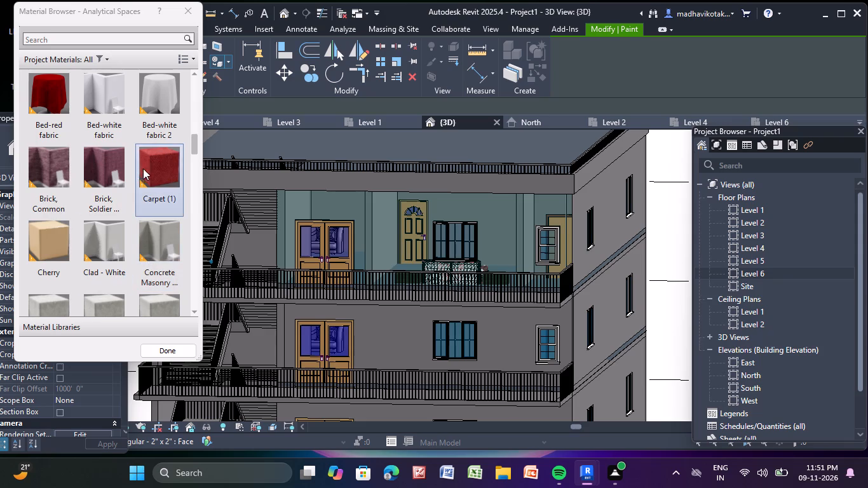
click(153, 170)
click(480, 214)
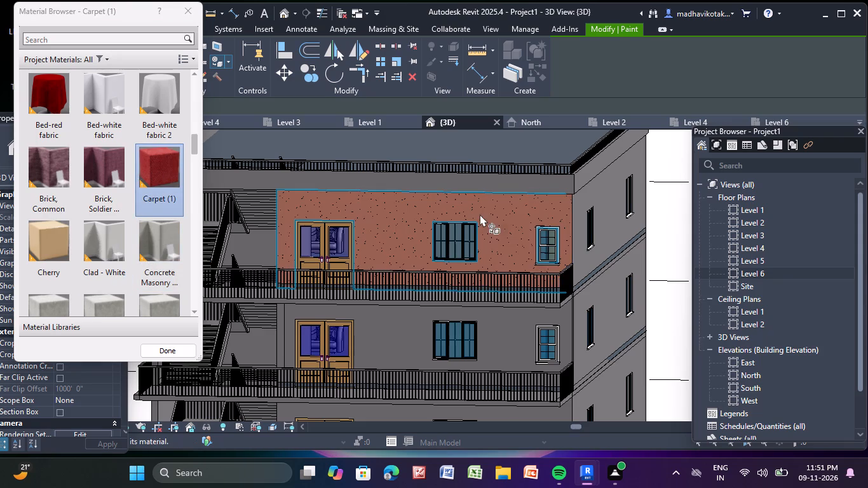
Paint the front walls of the top storey and the ground storey with the Bed-red fabric material.
click(55, 97)
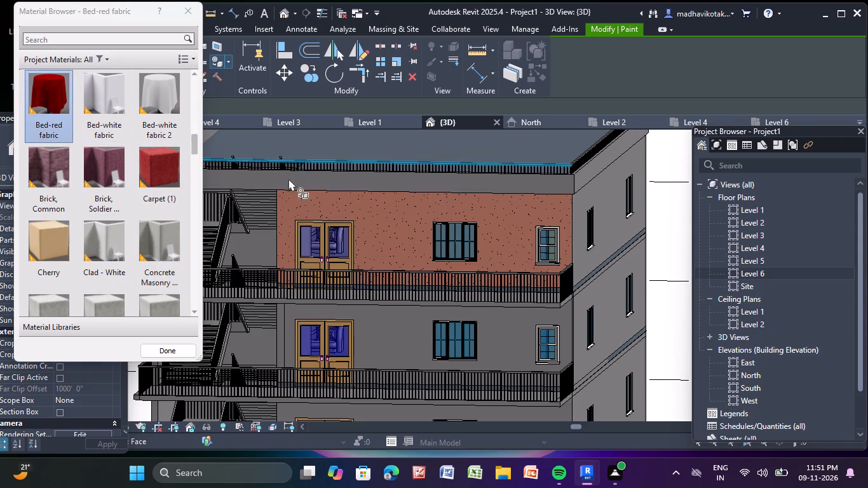
click(398, 205)
scroll(398, 205, down, 4)
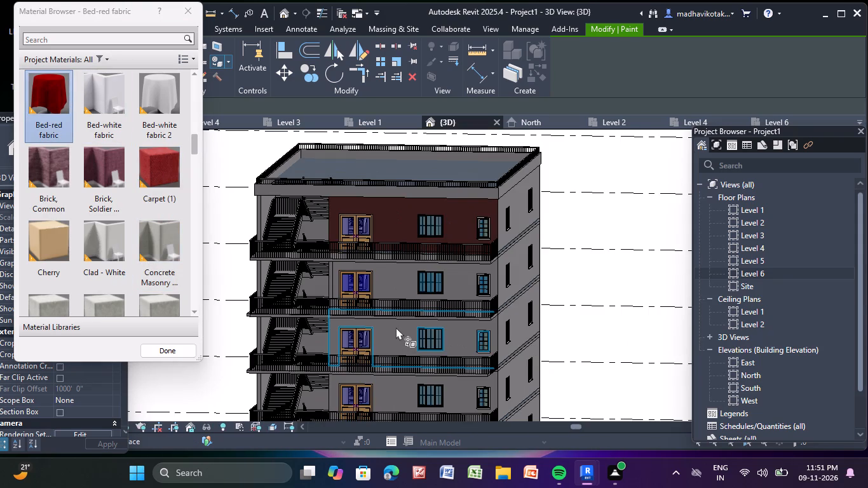
middle_drag(400, 247, 403, 130)
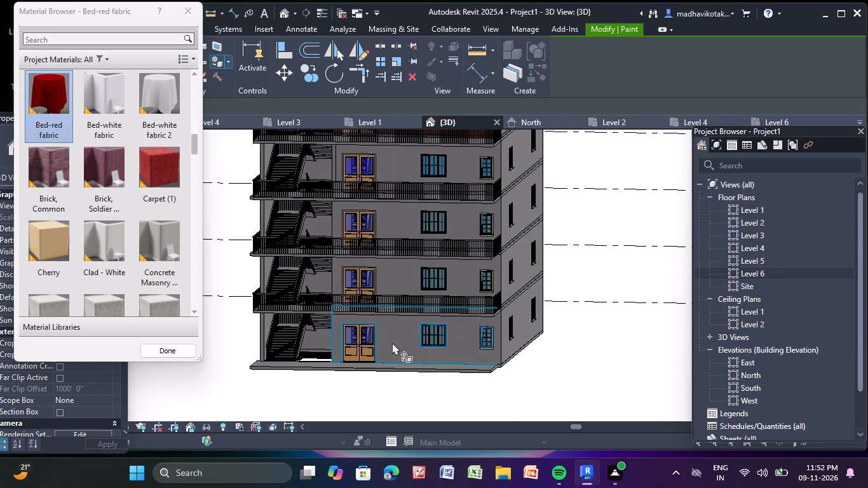
click(392, 342)
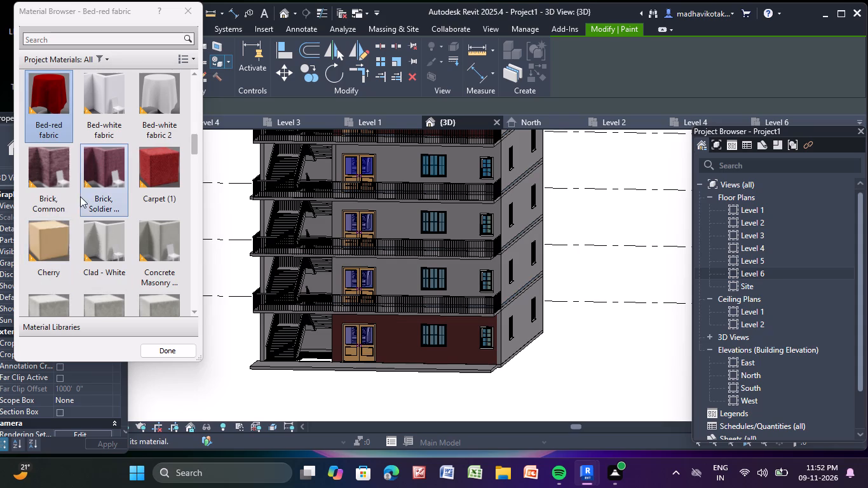
Paint the second storey's front wall, directly above the ground storey, with the Bed-white fabric 2 material.
click(154, 106)
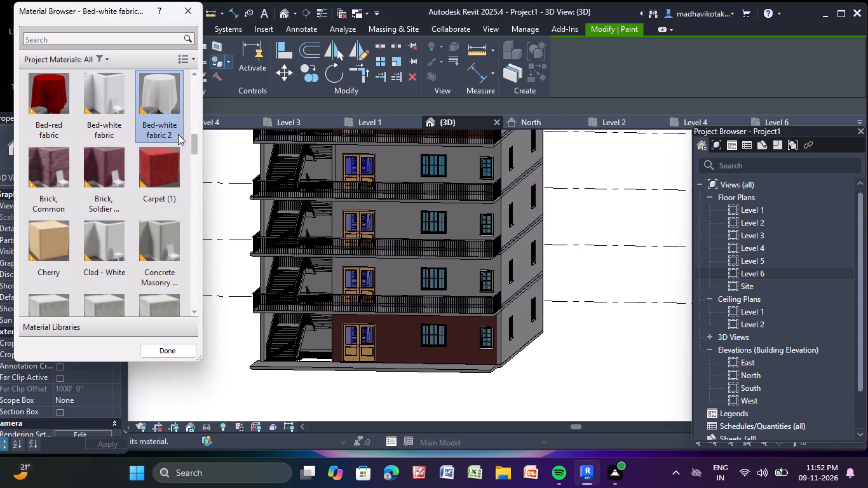
scroll(393, 299, up, 3)
click(412, 272)
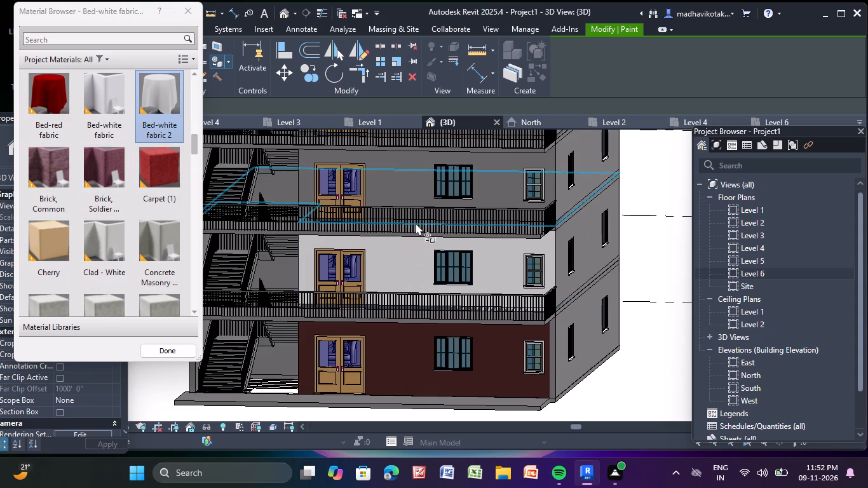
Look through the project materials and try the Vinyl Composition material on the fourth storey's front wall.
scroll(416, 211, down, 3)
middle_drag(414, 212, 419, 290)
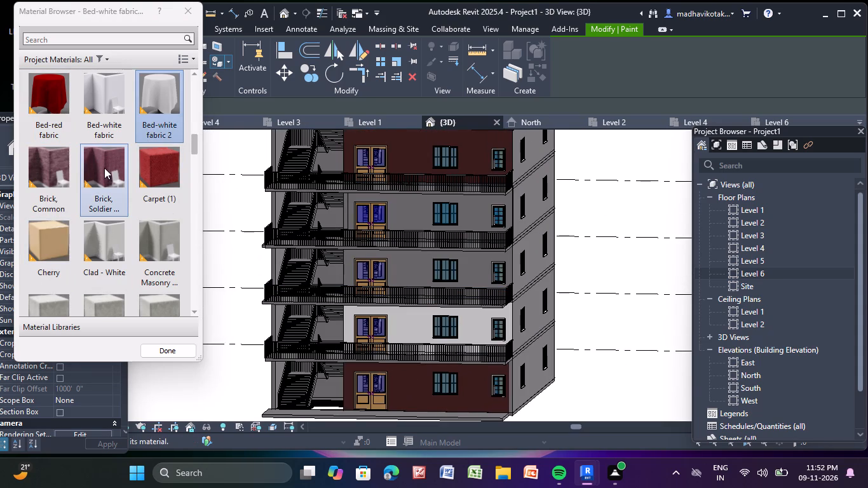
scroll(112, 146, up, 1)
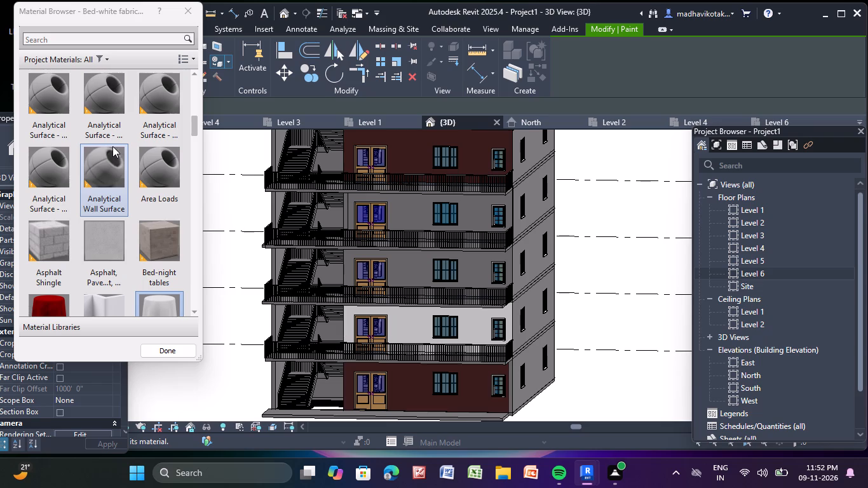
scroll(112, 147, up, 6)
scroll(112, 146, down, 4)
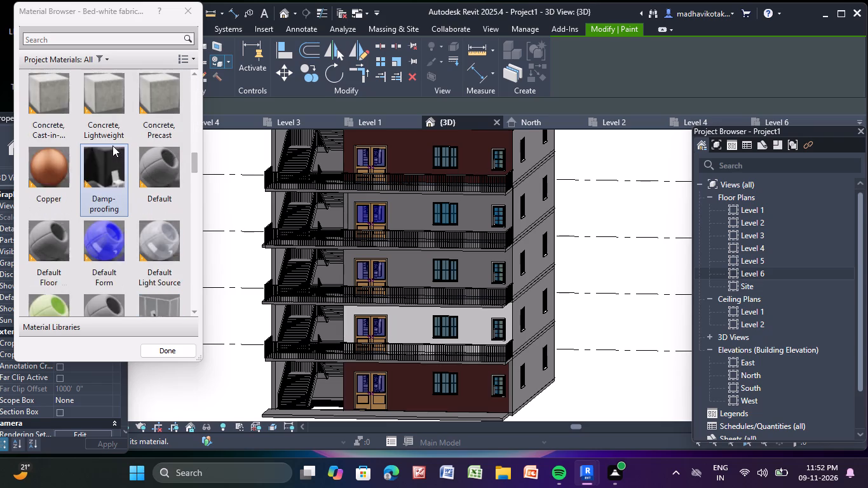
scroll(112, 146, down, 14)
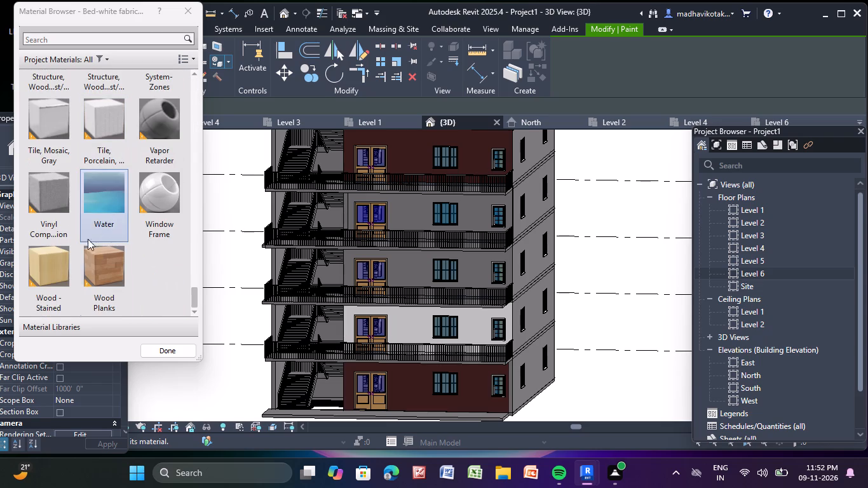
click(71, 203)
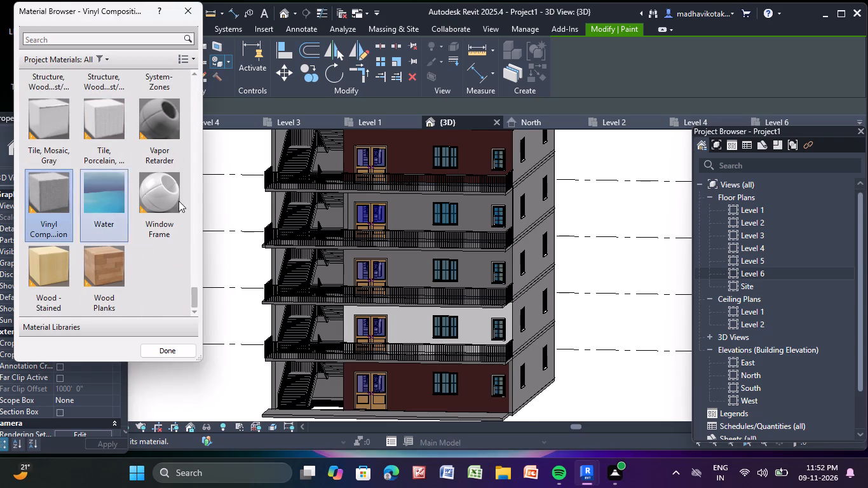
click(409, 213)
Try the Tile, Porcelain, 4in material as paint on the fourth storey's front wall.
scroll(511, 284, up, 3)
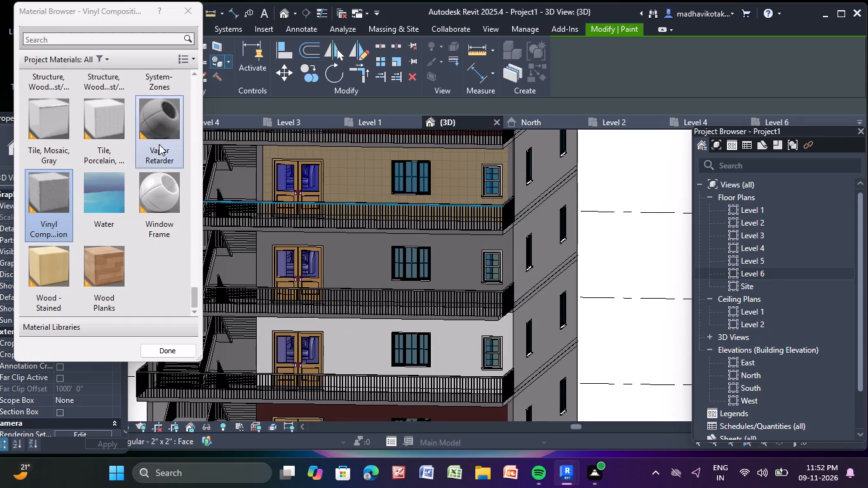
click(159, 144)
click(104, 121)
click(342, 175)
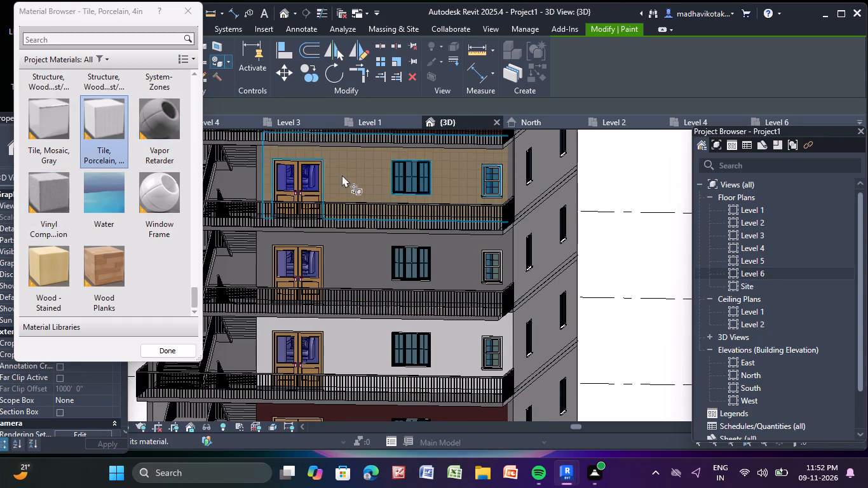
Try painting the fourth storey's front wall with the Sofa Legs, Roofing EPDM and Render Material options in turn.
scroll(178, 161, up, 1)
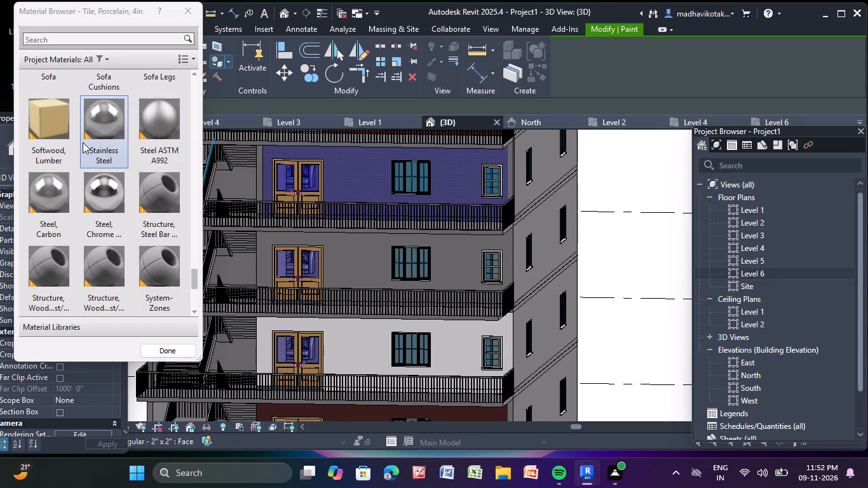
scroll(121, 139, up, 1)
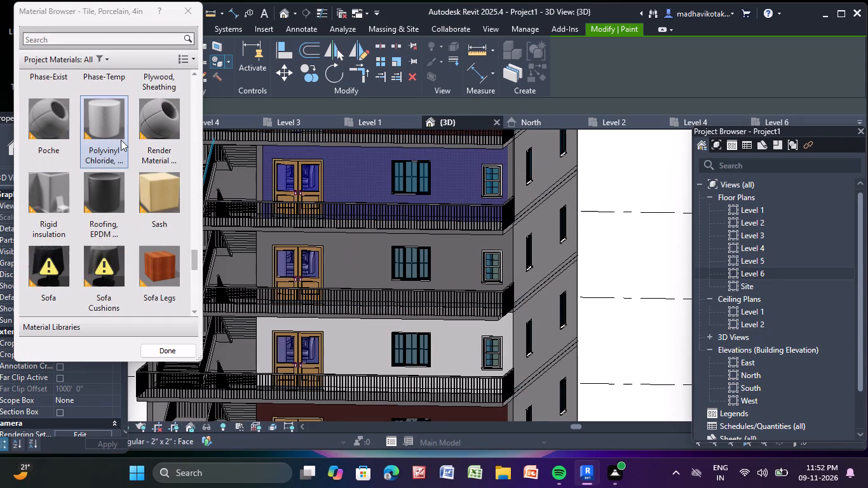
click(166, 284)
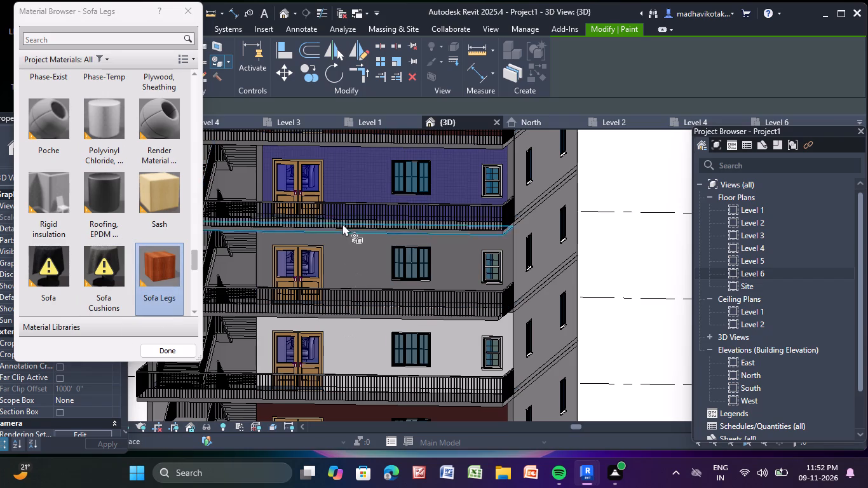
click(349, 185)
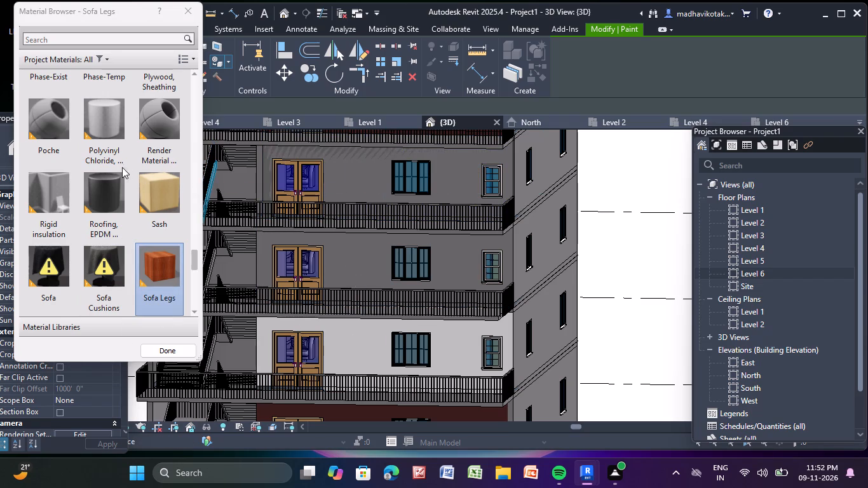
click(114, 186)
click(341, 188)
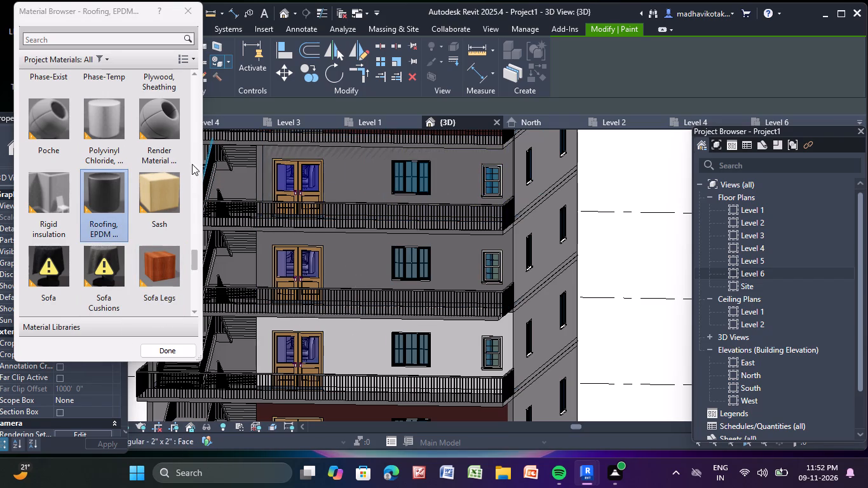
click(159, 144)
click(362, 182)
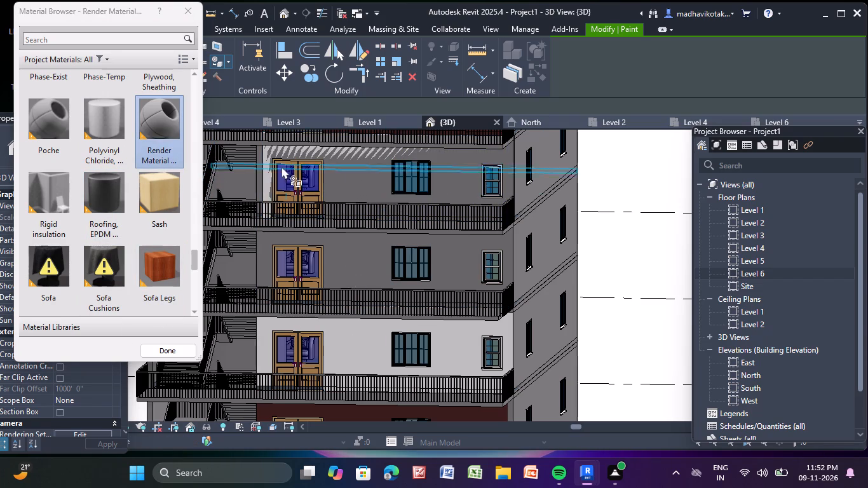
Paint the front walls of the fourth and third storeys with the Phase - Demo material.
scroll(65, 121, up, 1)
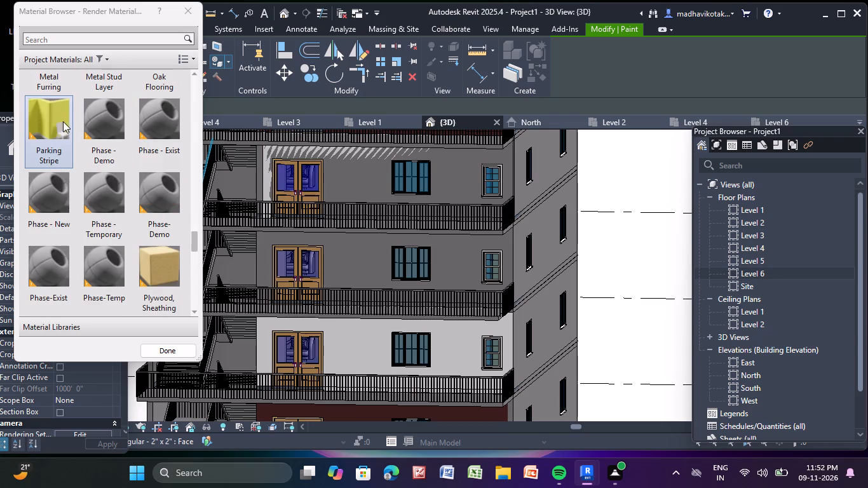
click(97, 119)
click(358, 175)
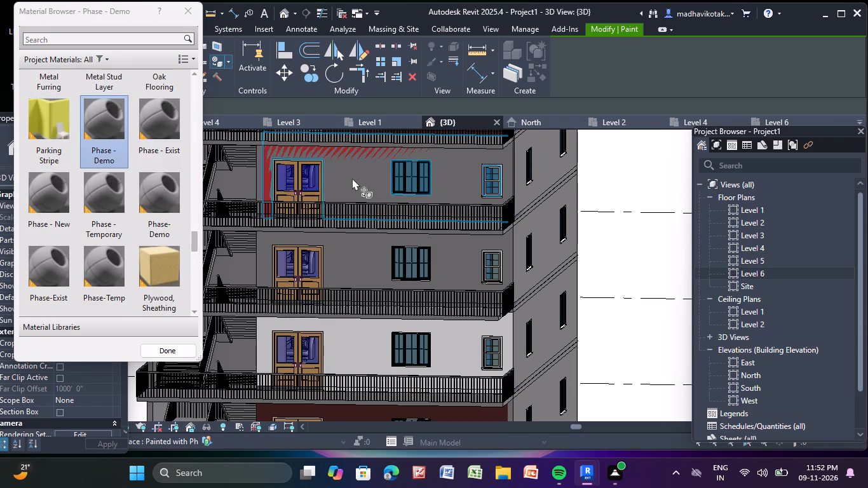
scroll(349, 178, up, 9)
click(352, 183)
scroll(352, 183, down, 4)
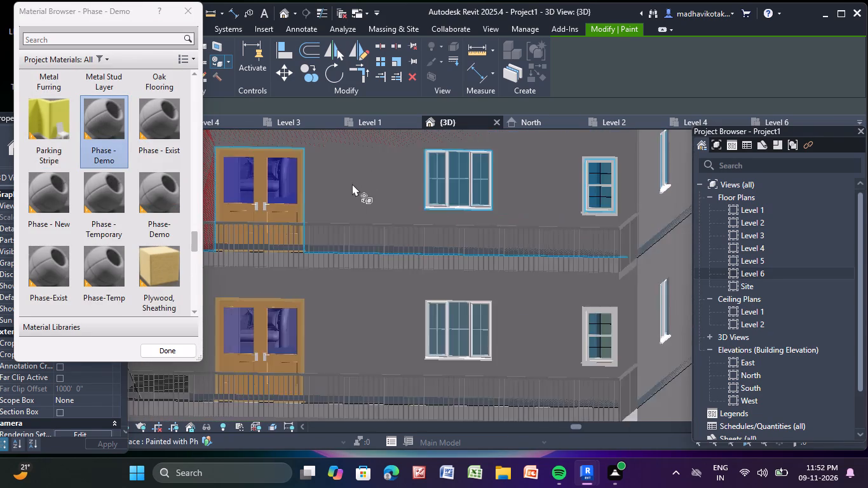
scroll(352, 184, down, 4)
click(341, 285)
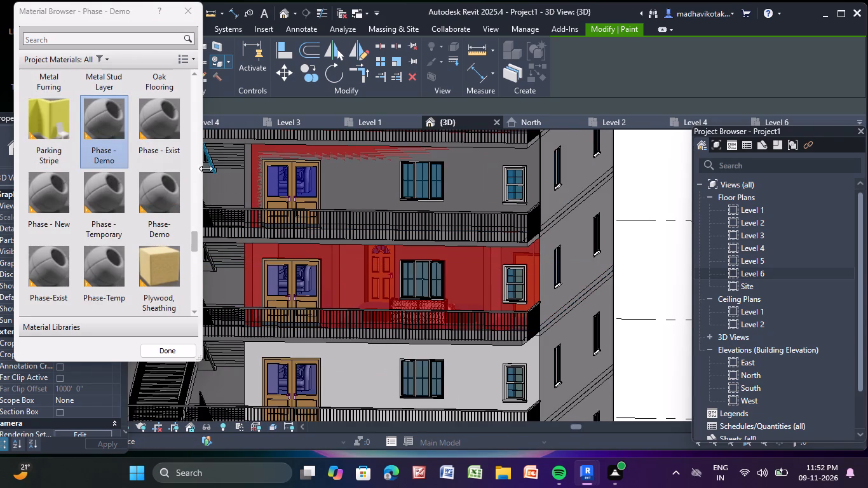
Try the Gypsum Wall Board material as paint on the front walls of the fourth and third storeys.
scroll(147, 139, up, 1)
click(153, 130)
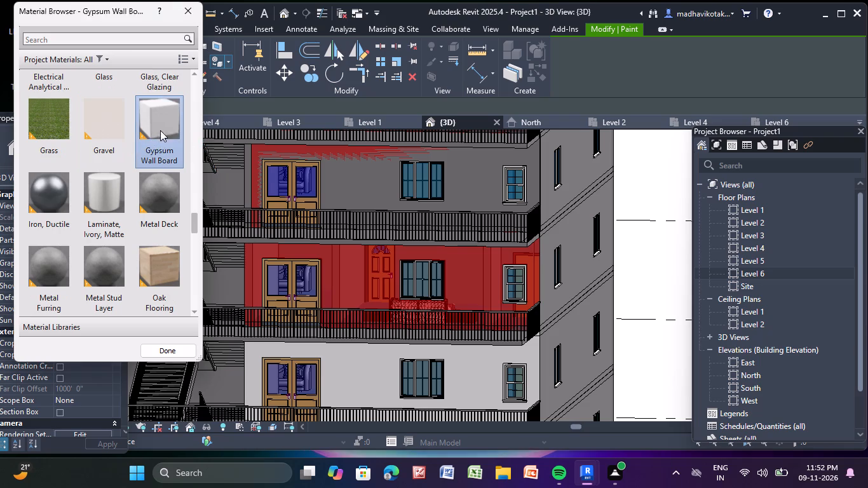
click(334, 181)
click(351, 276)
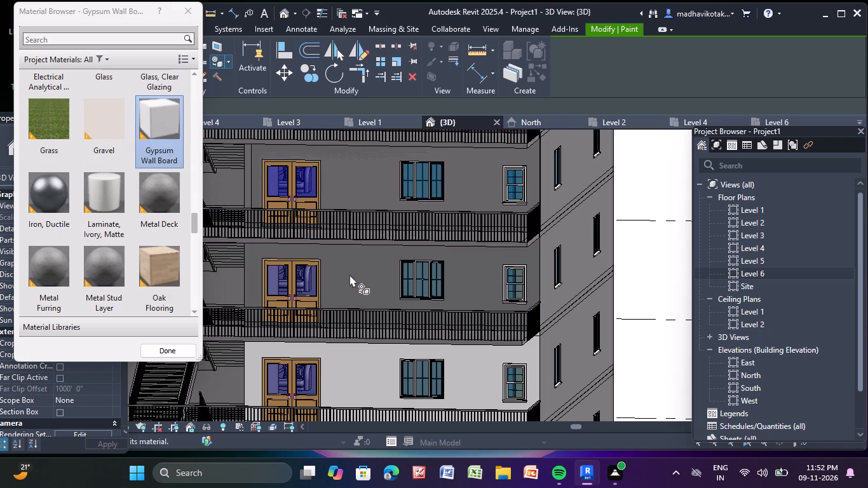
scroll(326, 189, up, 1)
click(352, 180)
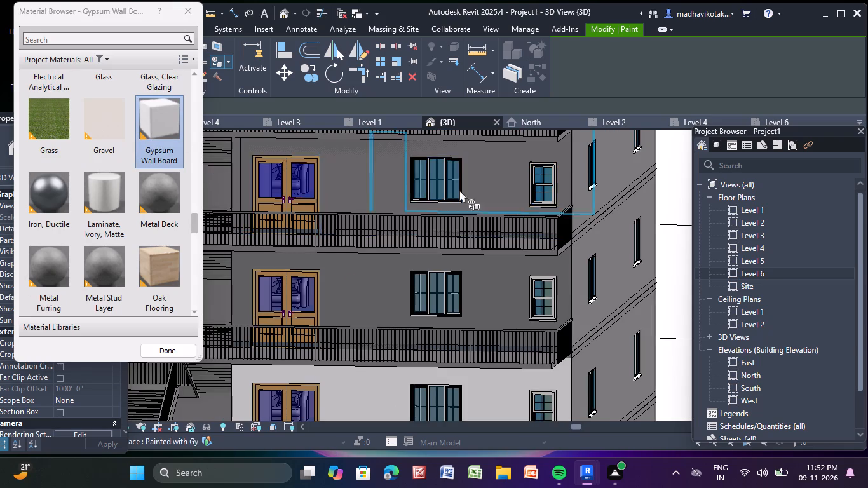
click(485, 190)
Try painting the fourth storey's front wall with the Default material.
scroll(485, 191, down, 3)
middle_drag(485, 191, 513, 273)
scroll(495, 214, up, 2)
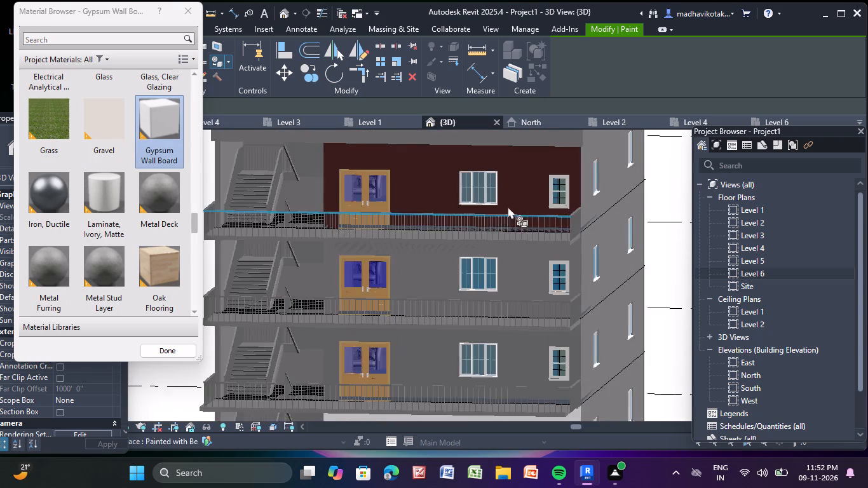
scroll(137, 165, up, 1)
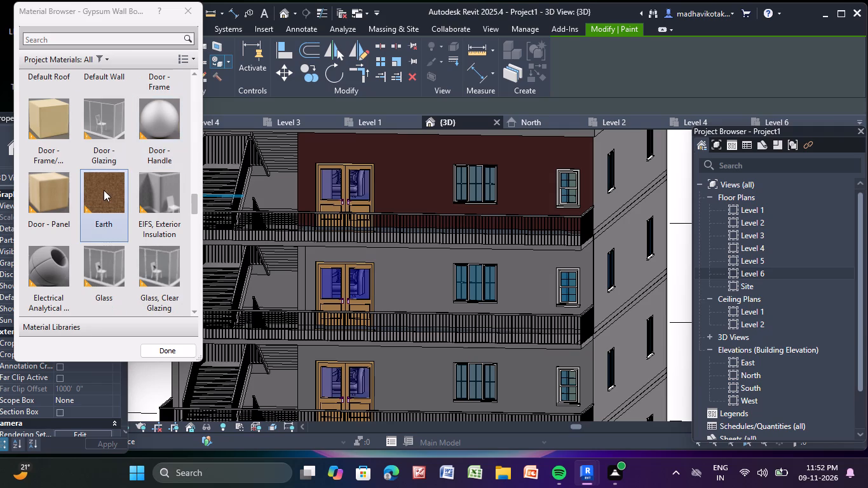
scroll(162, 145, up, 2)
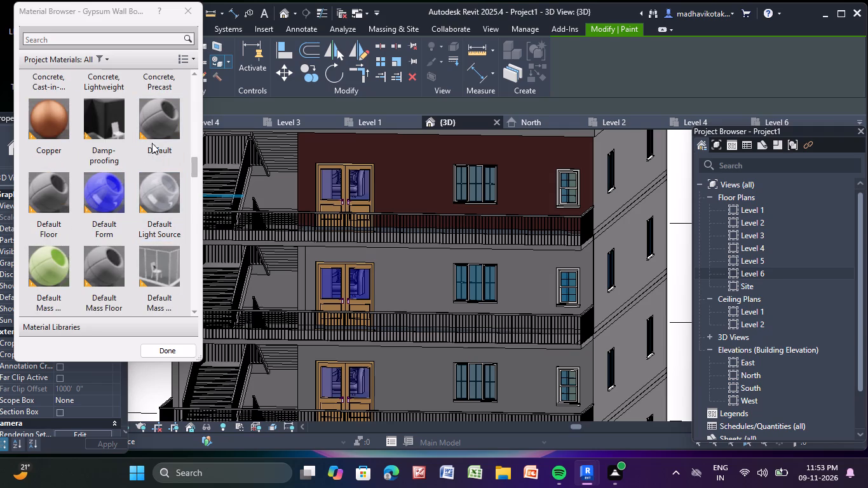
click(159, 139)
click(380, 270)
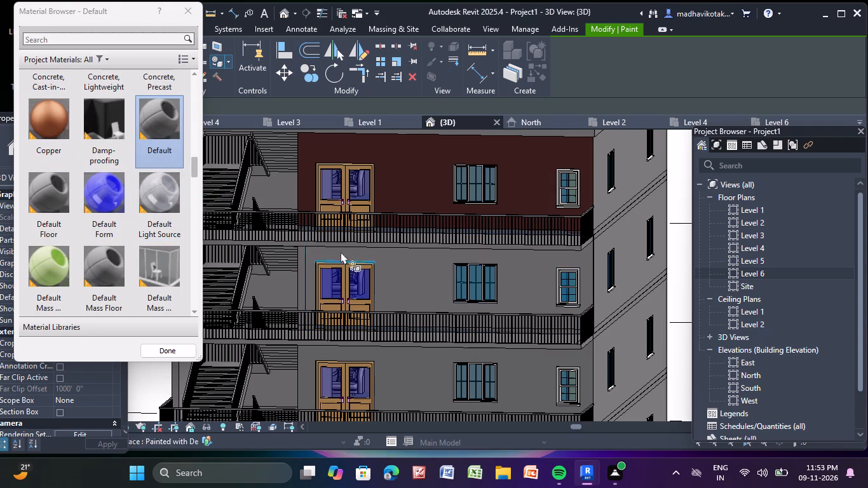
Paint the front walls of the fourth and third storeys with the Bed-night tables material.
click(103, 131)
scroll(99, 133, up, 2)
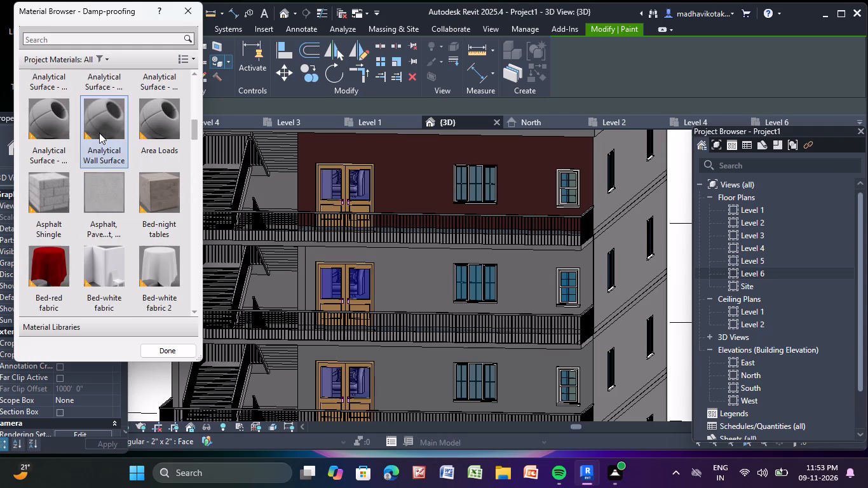
click(118, 180)
click(182, 193)
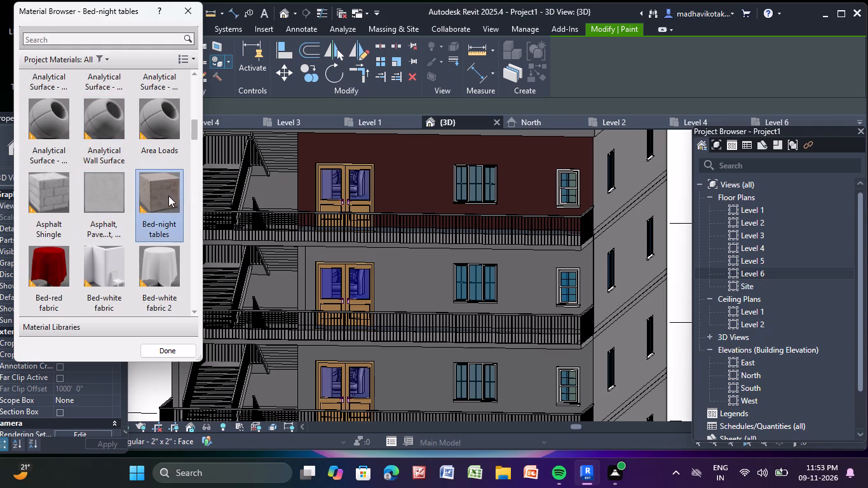
click(168, 196)
click(386, 293)
click(394, 283)
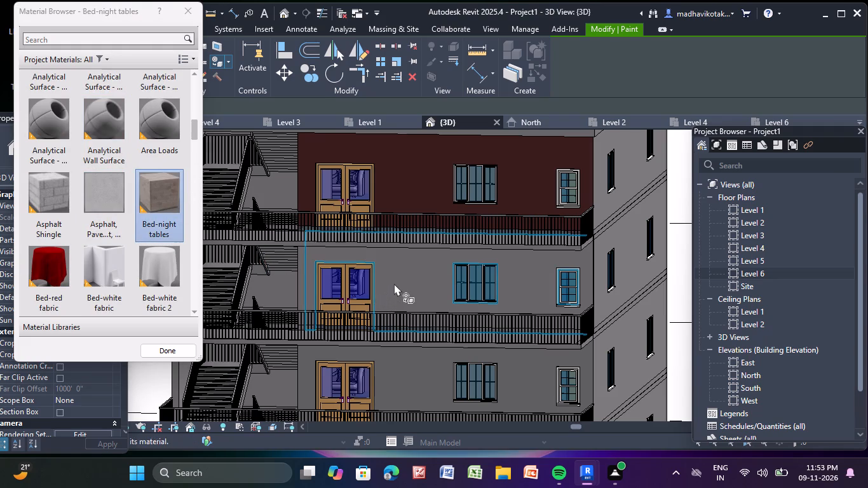
click(423, 363)
scroll(423, 363, down, 2)
middle_drag(419, 327, 419, 207)
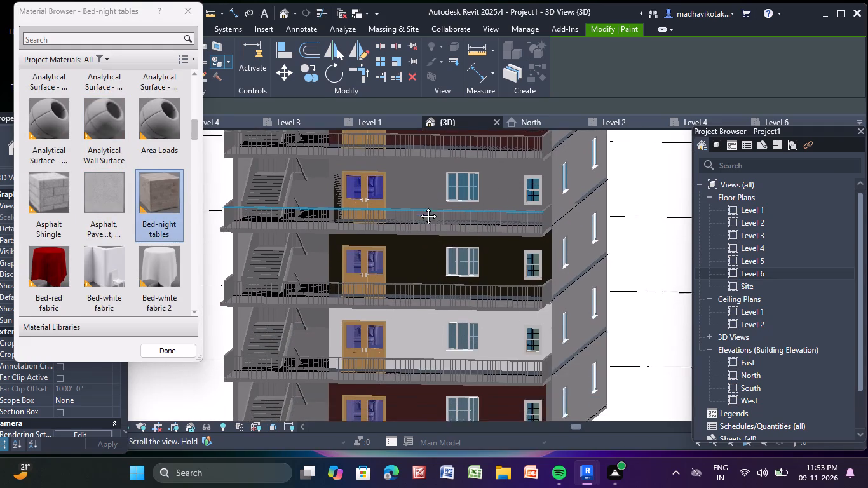
middle_drag(419, 207, 417, 184)
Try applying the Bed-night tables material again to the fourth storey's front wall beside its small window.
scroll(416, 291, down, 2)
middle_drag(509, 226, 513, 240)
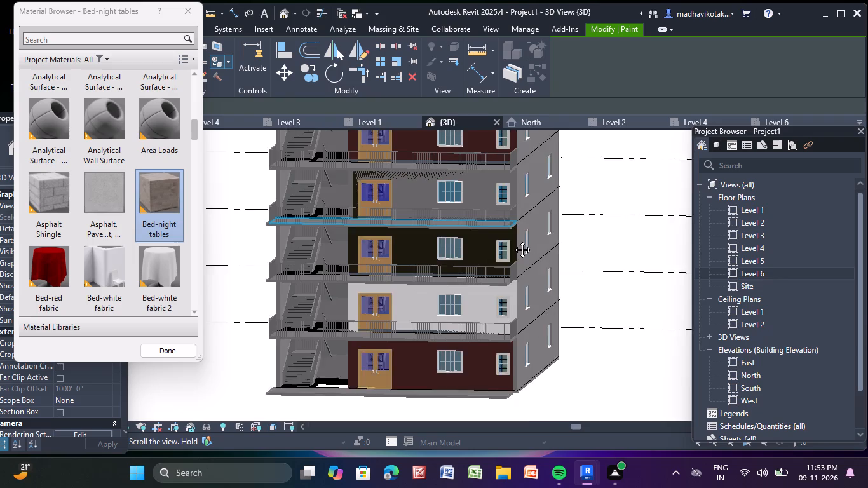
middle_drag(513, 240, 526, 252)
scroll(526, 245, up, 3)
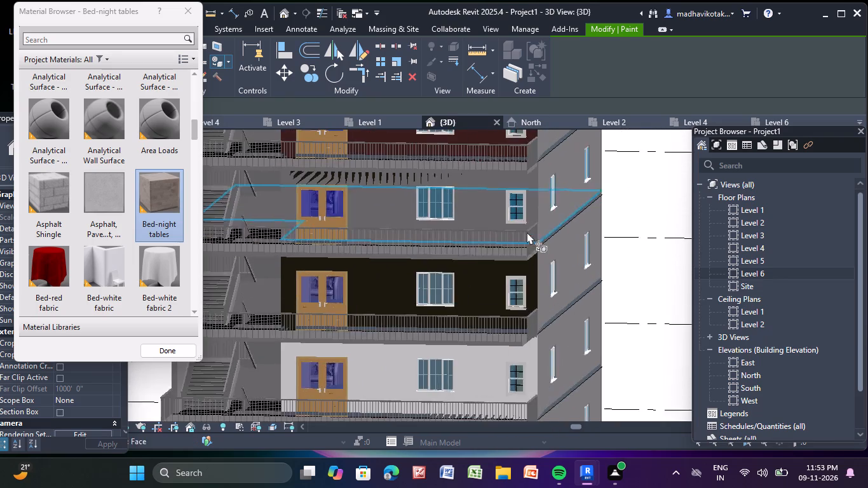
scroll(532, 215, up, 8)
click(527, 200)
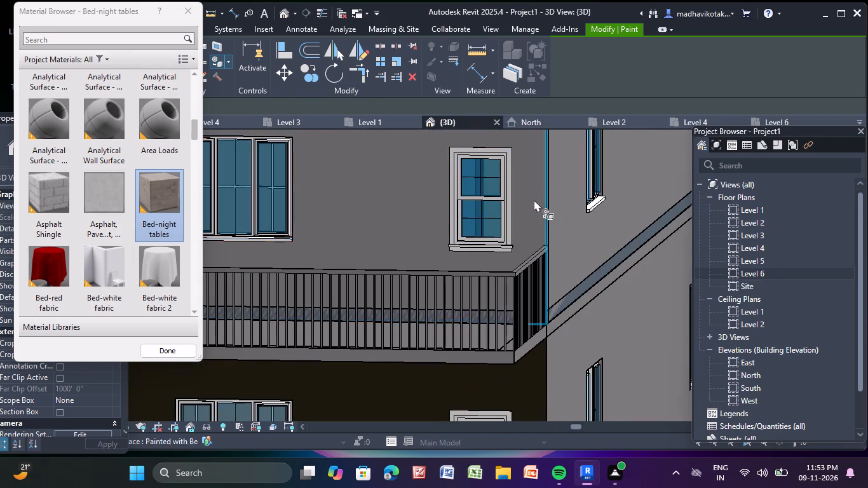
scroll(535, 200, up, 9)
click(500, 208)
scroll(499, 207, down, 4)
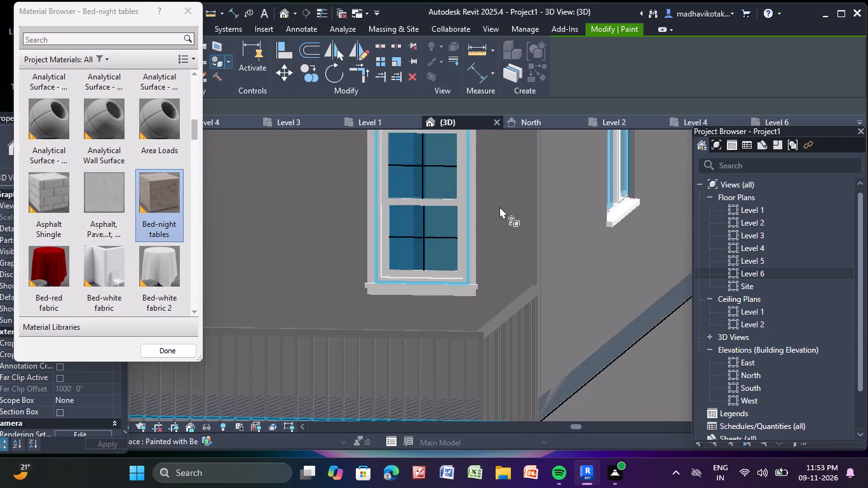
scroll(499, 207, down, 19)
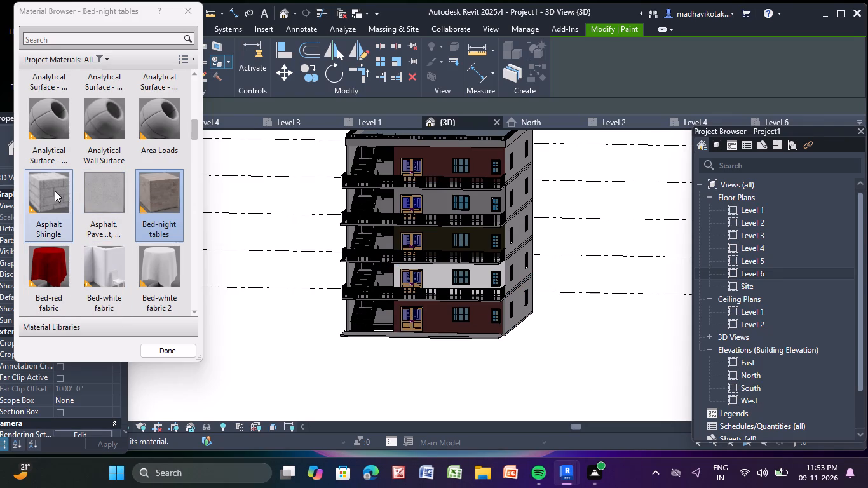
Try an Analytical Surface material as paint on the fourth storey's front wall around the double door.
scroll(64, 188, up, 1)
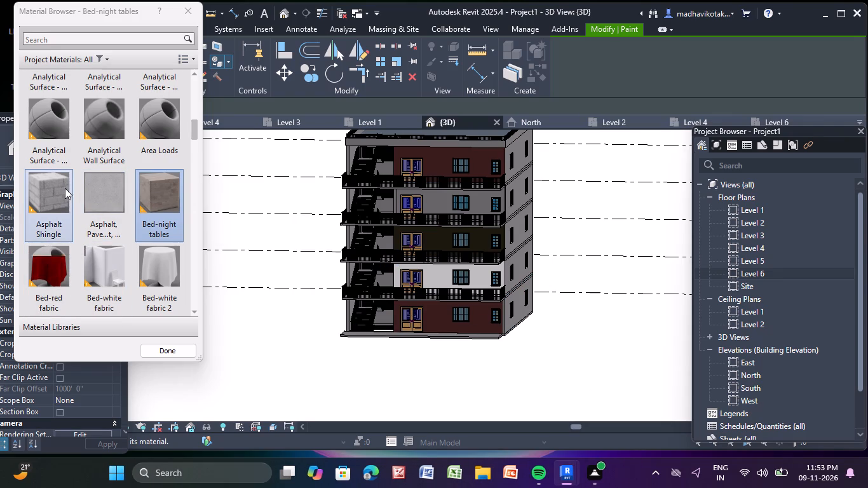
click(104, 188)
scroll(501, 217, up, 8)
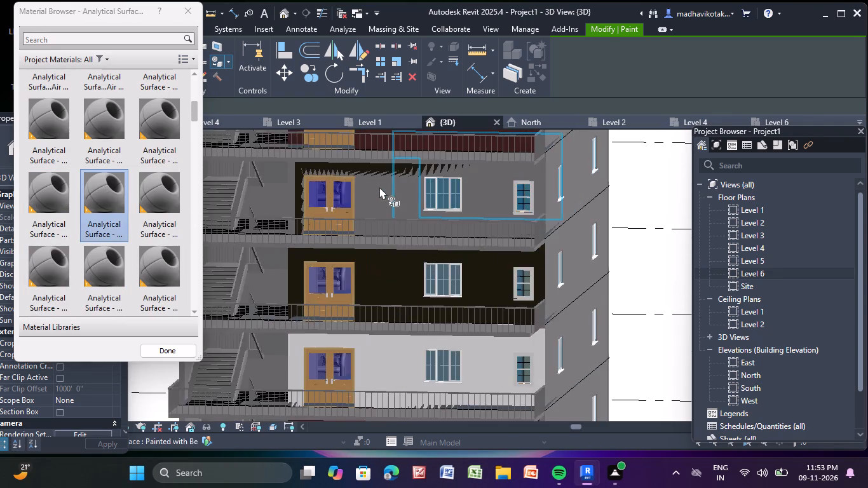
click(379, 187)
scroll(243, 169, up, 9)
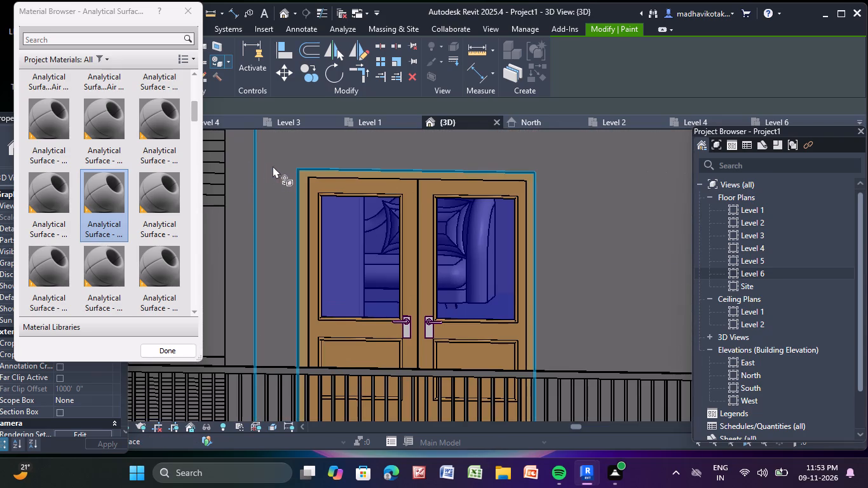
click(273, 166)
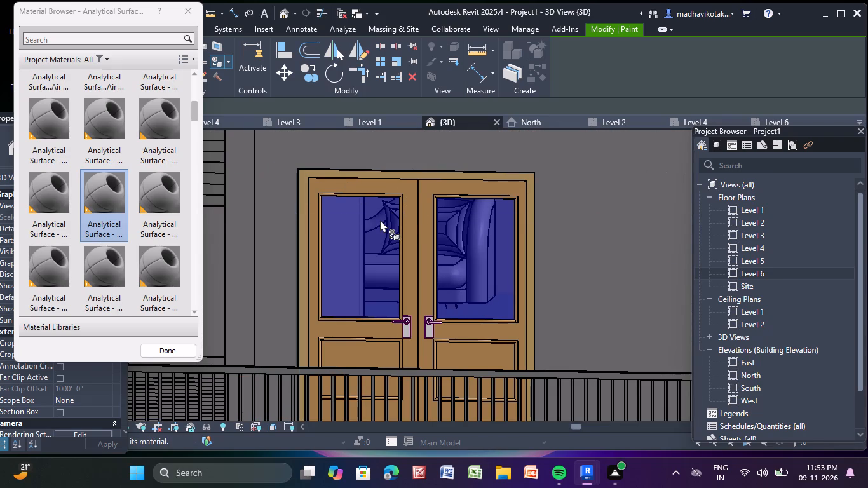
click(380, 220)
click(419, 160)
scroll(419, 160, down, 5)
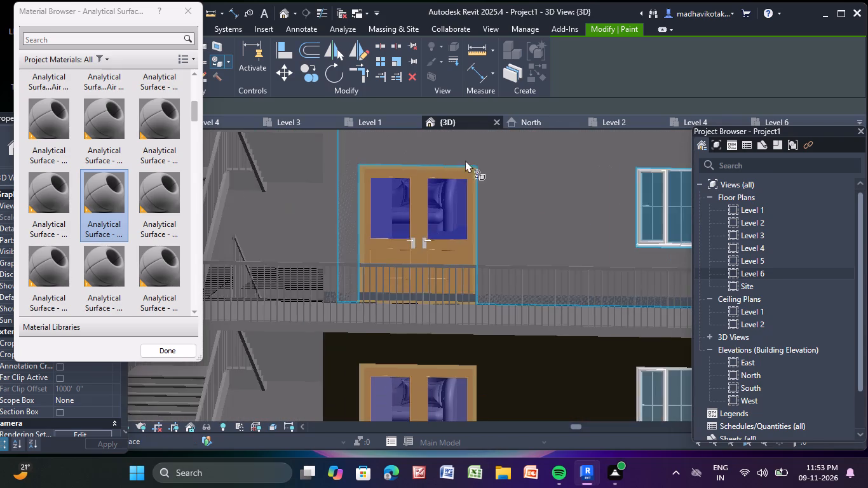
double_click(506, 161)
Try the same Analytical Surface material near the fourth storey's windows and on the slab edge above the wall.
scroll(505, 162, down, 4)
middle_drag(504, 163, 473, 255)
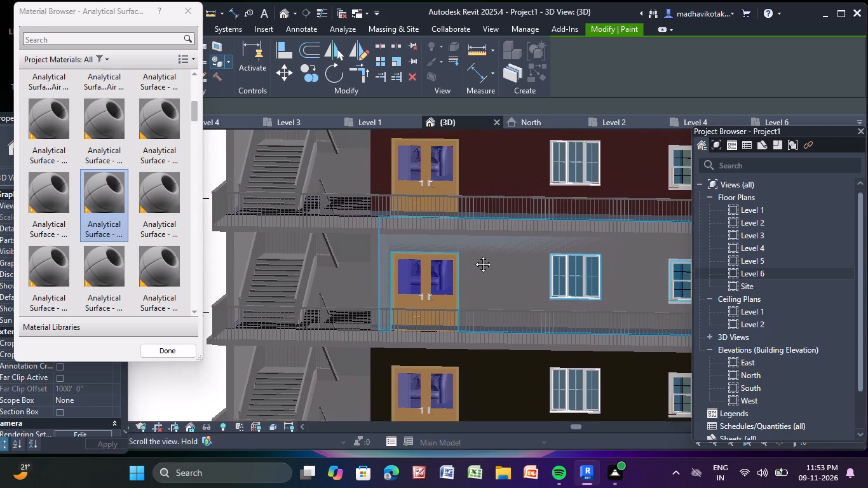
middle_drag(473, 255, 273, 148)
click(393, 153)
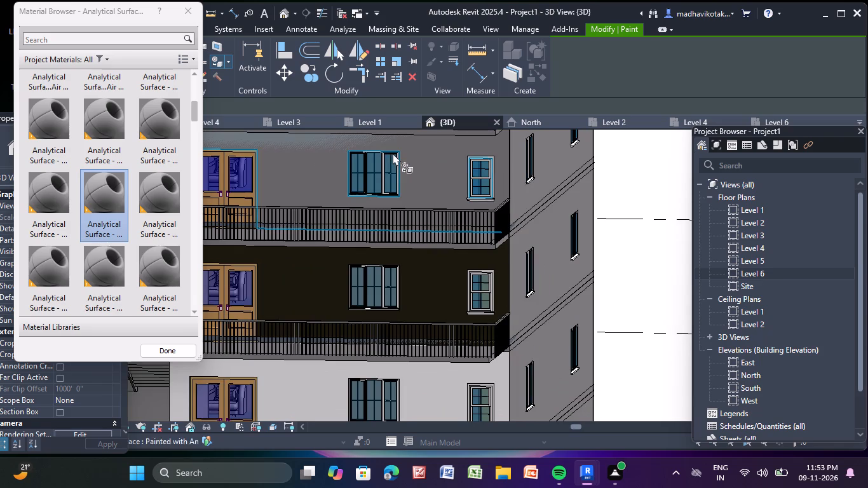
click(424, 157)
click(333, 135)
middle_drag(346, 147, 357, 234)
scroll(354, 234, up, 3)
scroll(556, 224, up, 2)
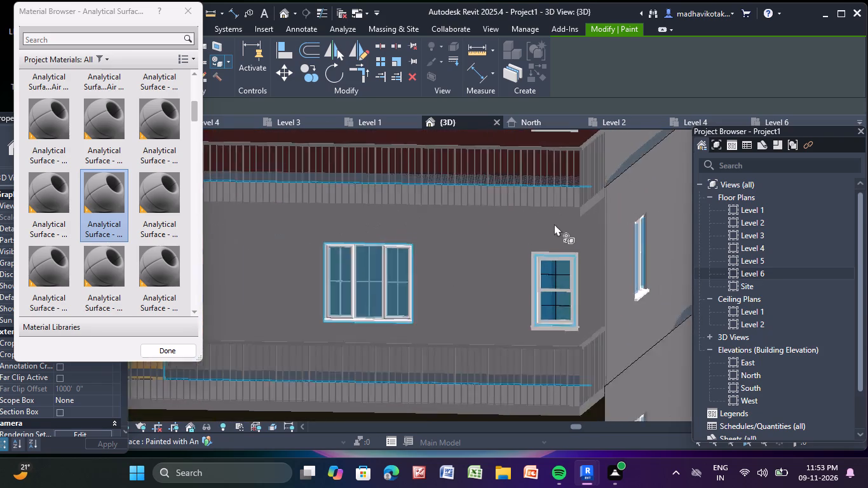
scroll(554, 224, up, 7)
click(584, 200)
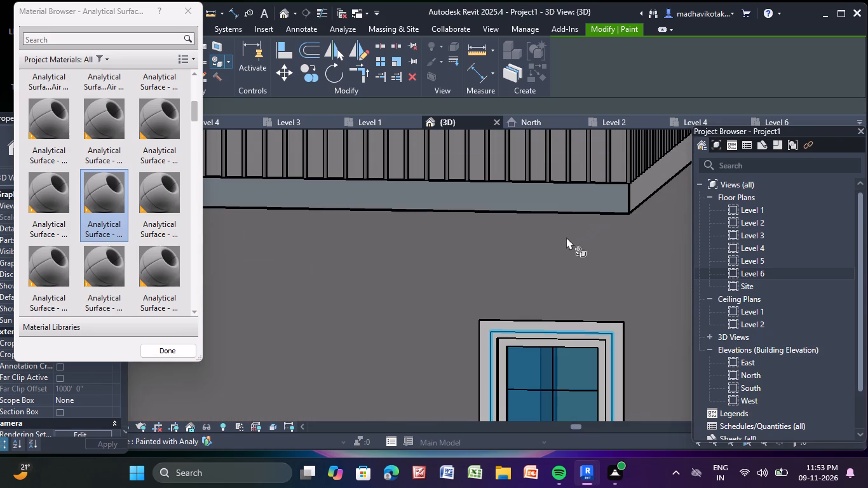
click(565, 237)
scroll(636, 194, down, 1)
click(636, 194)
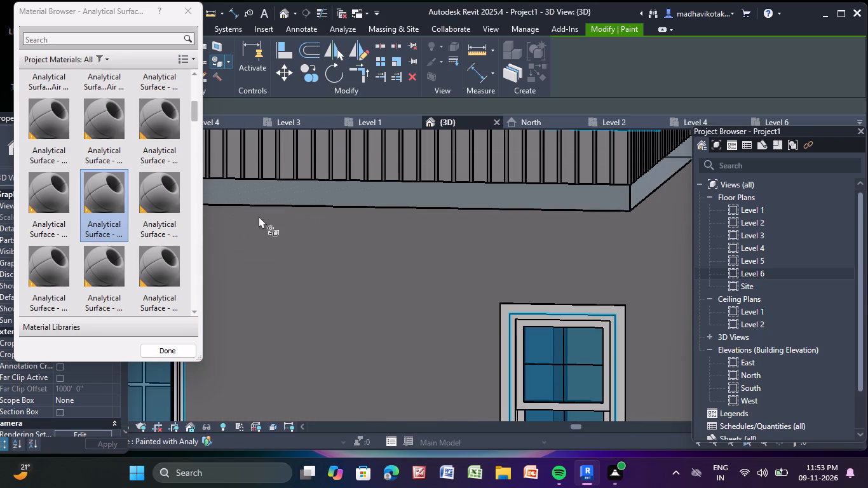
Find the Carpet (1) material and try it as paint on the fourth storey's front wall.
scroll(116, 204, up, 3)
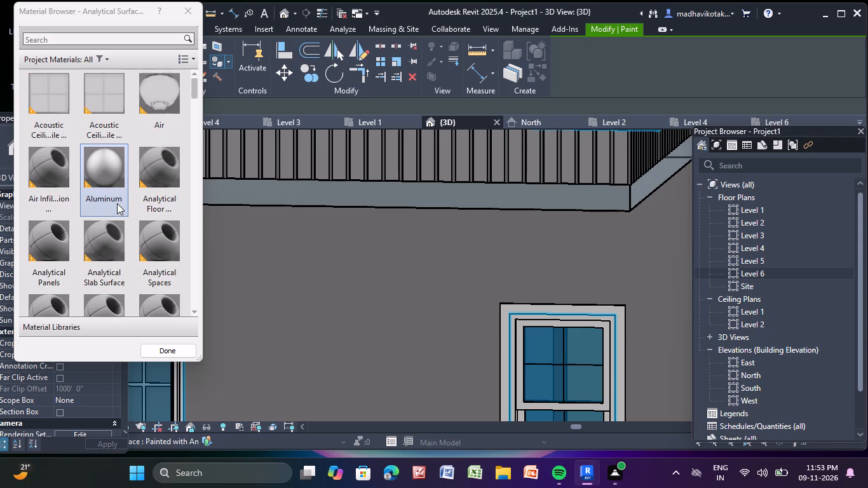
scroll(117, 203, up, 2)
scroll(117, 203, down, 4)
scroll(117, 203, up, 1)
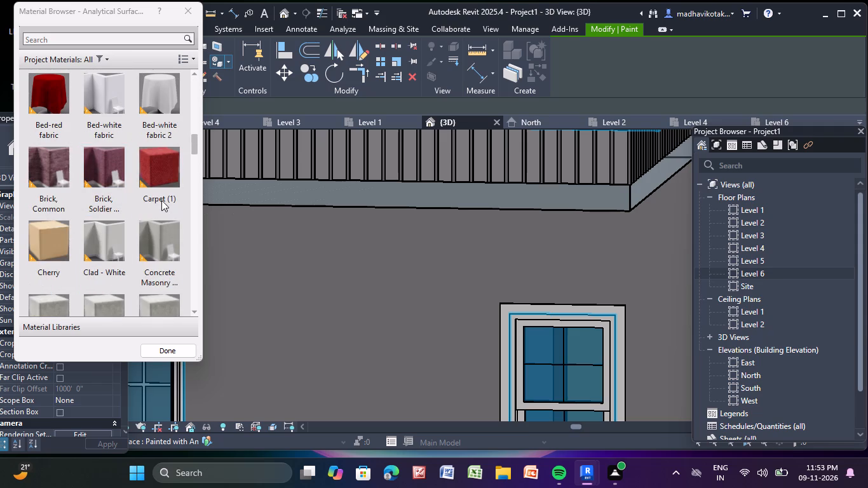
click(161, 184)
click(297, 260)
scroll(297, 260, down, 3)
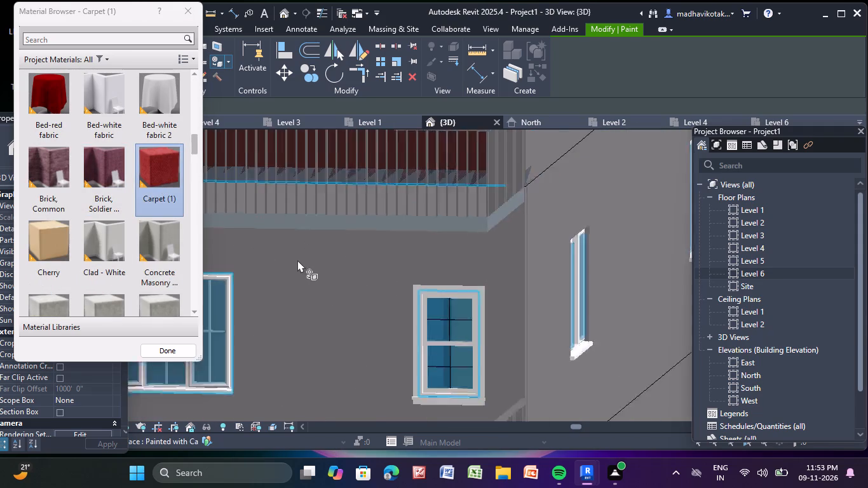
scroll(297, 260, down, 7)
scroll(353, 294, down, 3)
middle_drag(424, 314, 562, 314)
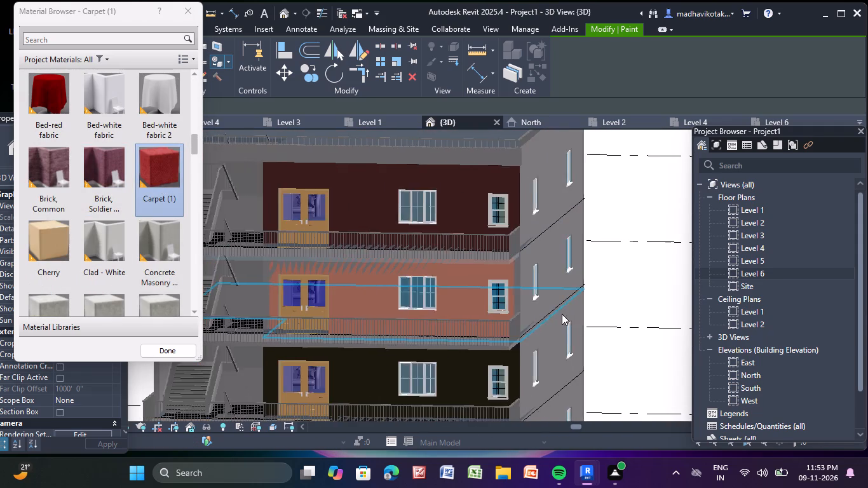
Paint the slab edge above the fourth storey's front wall with the Carpet (1) material.
scroll(276, 263, up, 12)
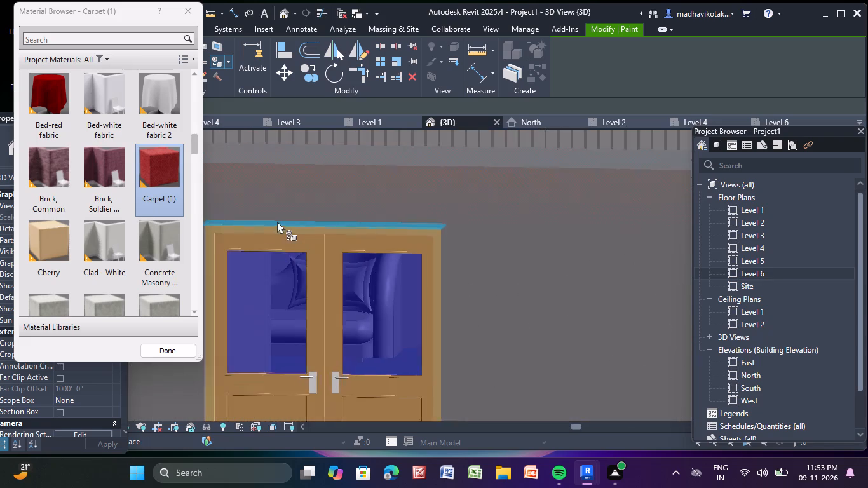
click(365, 181)
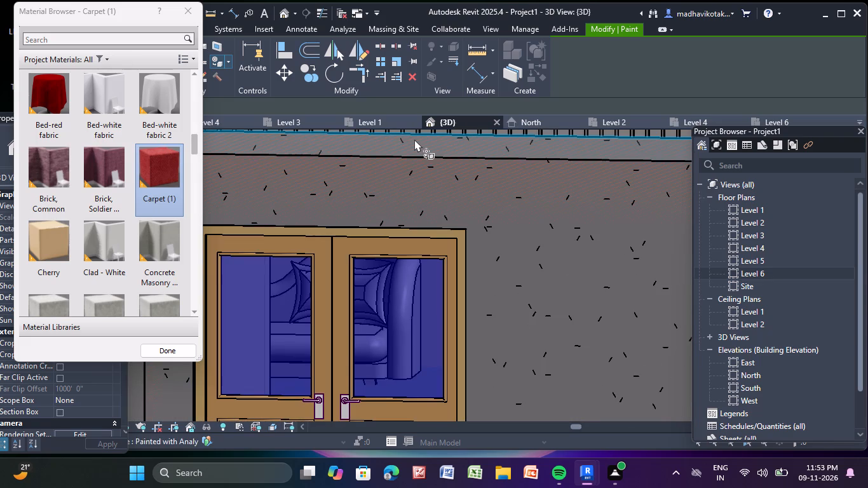
click(408, 144)
click(381, 165)
scroll(383, 168, down, 6)
scroll(515, 222, down, 5)
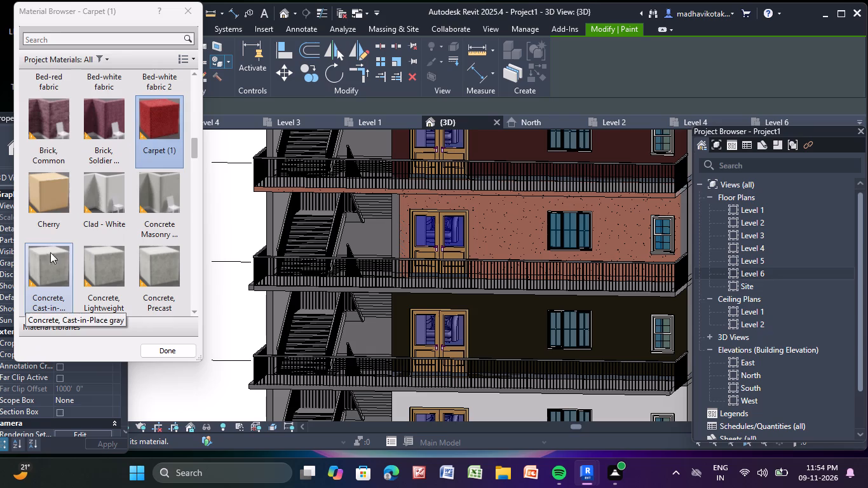
Paint the fourth storey's front wall with the Cherry material.
click(58, 208)
click(489, 230)
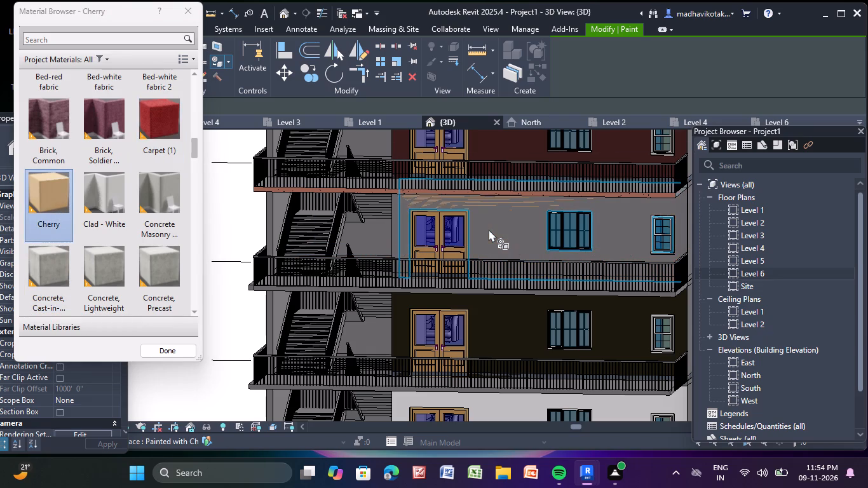
scroll(485, 229, up, 8)
click(487, 251)
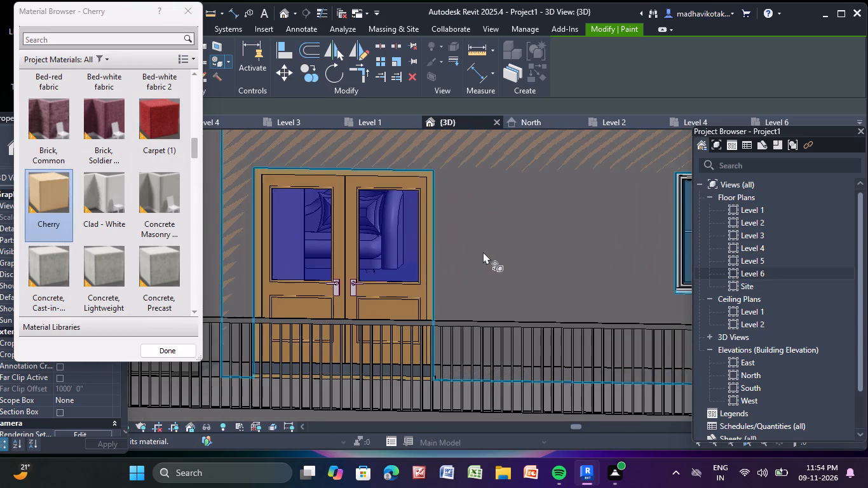
scroll(440, 243, down, 10)
scroll(599, 259, up, 5)
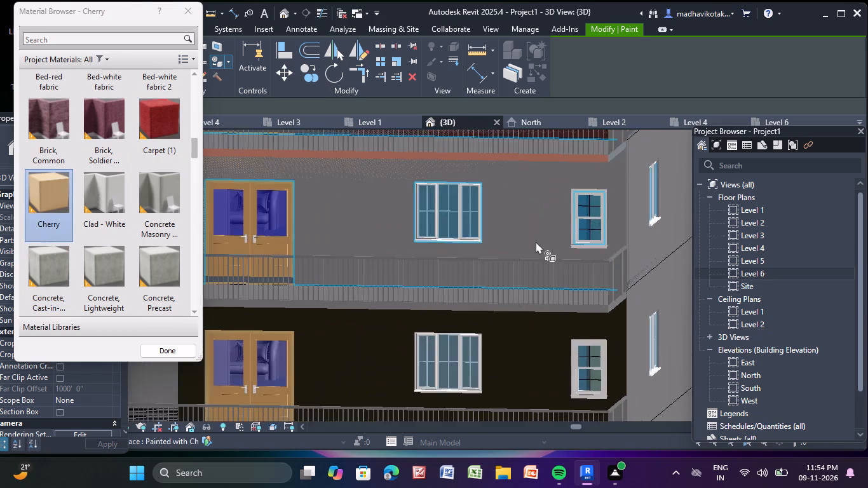
scroll(536, 241, up, 3)
click(536, 241)
Paint the slab edge behind the fourth storey's balcony railing with Cherry and reapply it to the front wall.
scroll(515, 267, up, 2)
scroll(505, 326, up, 8)
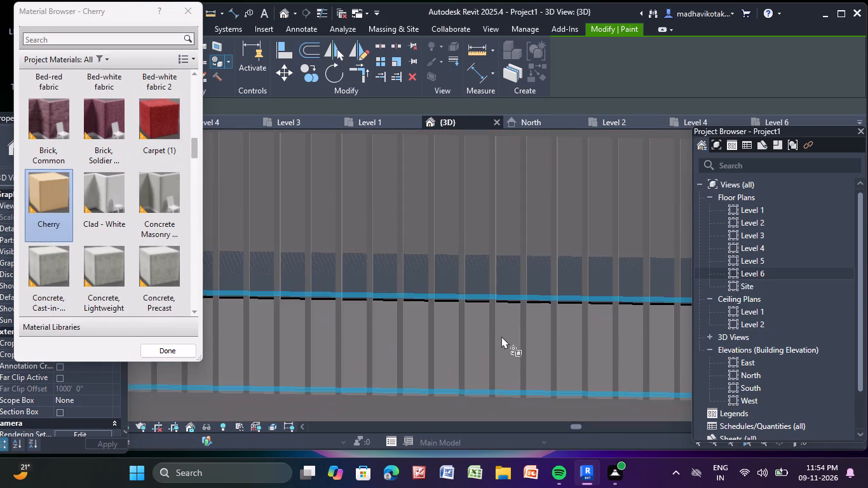
click(502, 335)
scroll(507, 309, down, 4)
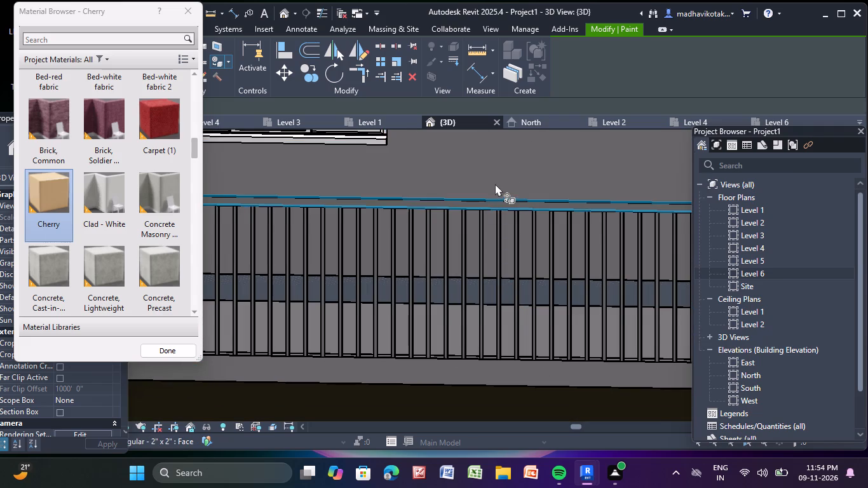
click(496, 182)
scroll(496, 181, down, 12)
scroll(564, 263, down, 5)
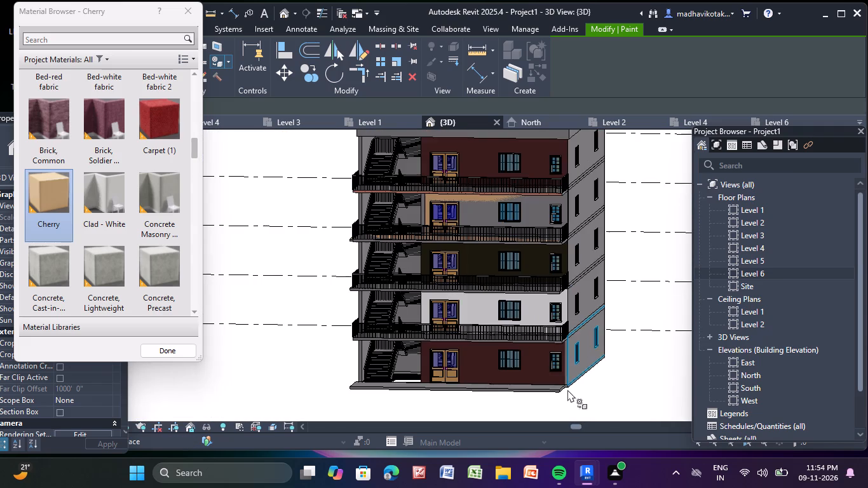
scroll(567, 389, down, 4)
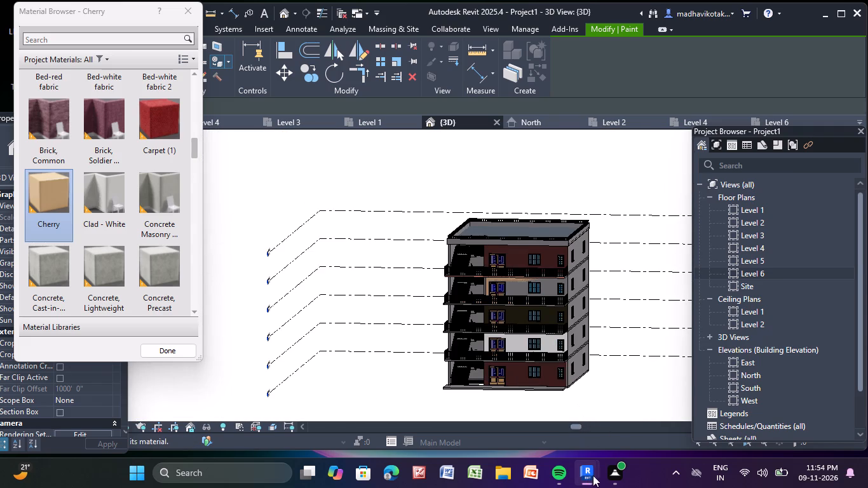
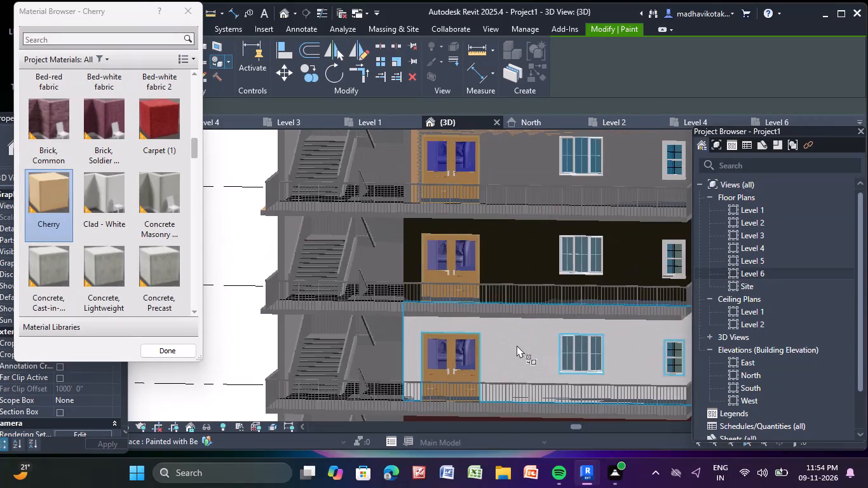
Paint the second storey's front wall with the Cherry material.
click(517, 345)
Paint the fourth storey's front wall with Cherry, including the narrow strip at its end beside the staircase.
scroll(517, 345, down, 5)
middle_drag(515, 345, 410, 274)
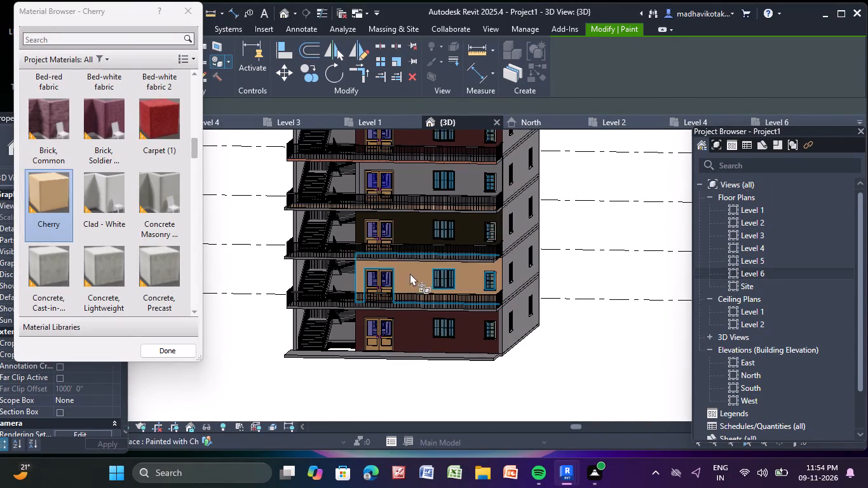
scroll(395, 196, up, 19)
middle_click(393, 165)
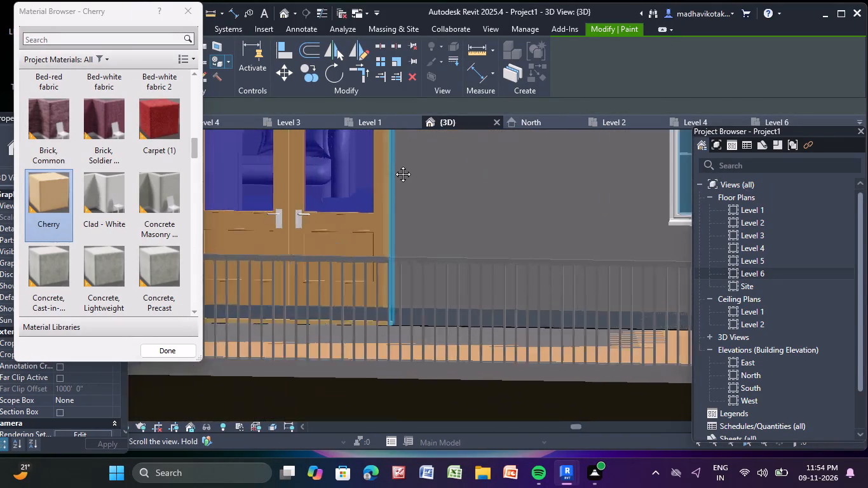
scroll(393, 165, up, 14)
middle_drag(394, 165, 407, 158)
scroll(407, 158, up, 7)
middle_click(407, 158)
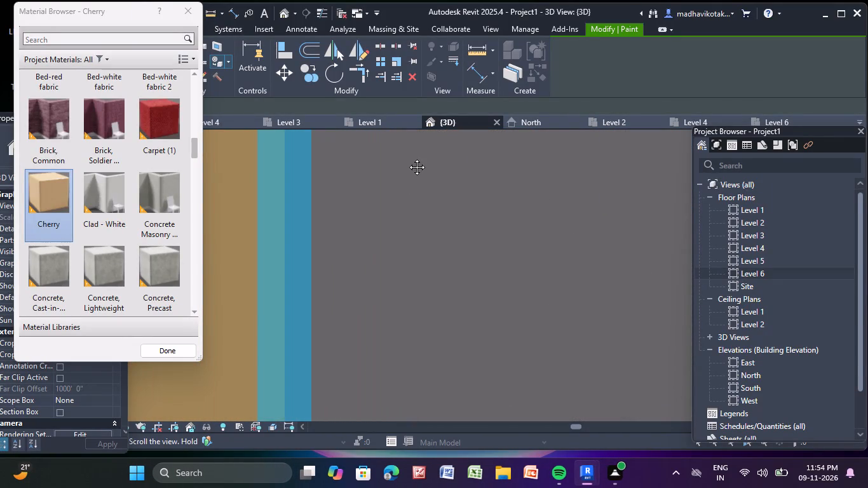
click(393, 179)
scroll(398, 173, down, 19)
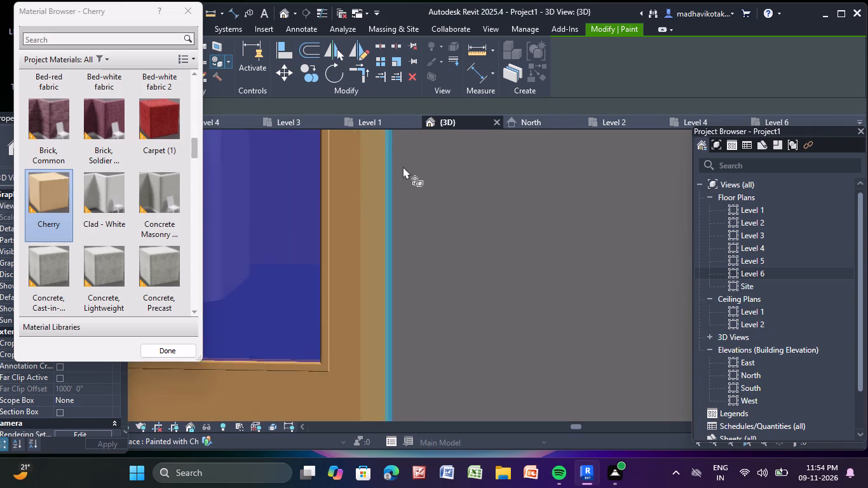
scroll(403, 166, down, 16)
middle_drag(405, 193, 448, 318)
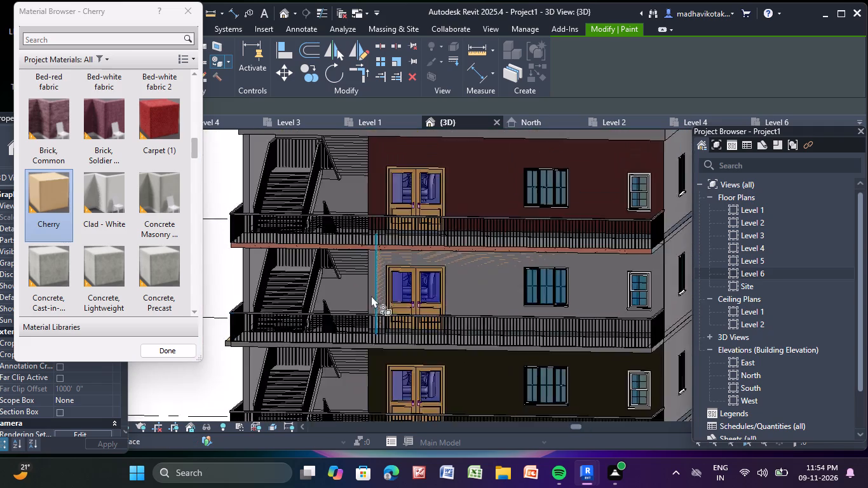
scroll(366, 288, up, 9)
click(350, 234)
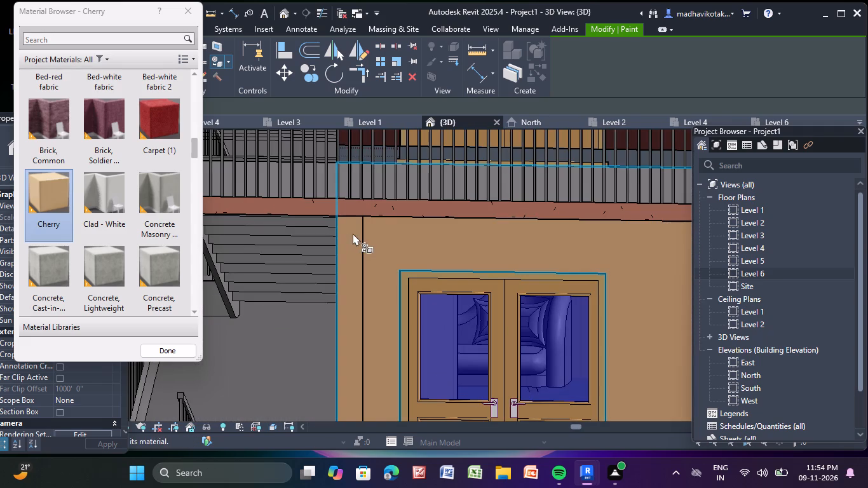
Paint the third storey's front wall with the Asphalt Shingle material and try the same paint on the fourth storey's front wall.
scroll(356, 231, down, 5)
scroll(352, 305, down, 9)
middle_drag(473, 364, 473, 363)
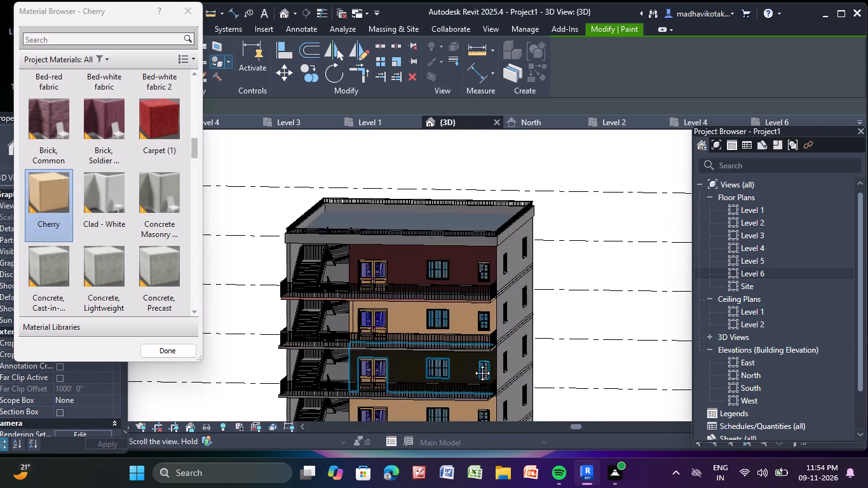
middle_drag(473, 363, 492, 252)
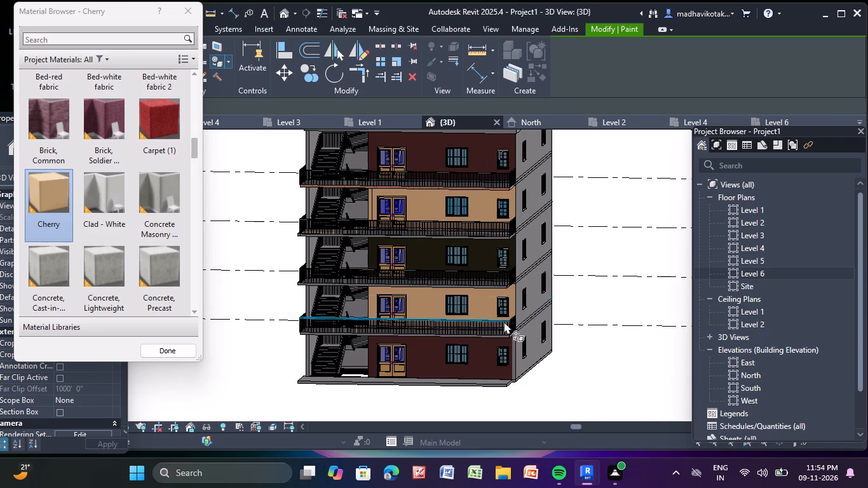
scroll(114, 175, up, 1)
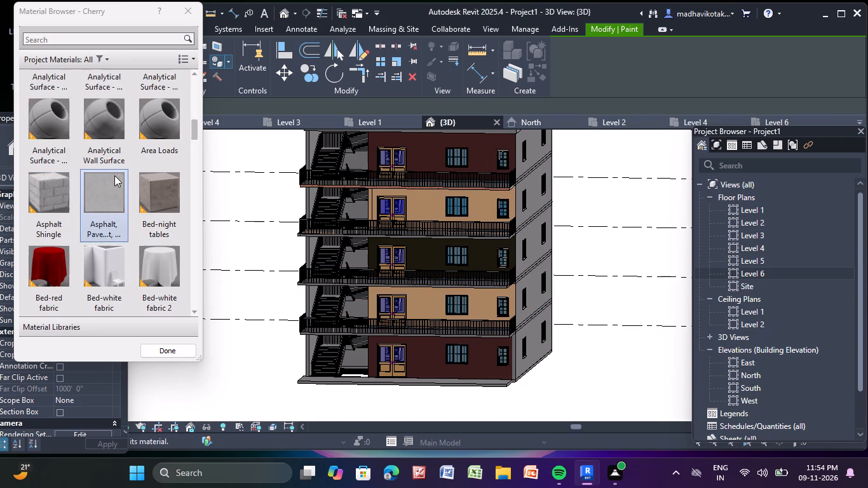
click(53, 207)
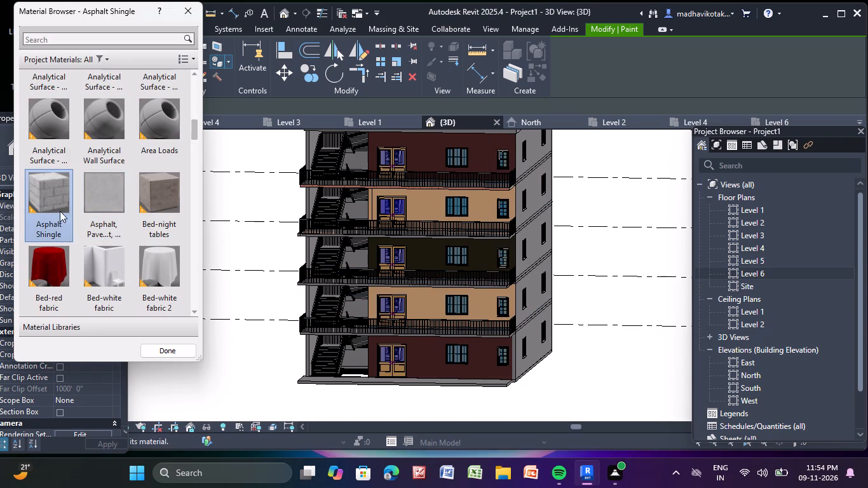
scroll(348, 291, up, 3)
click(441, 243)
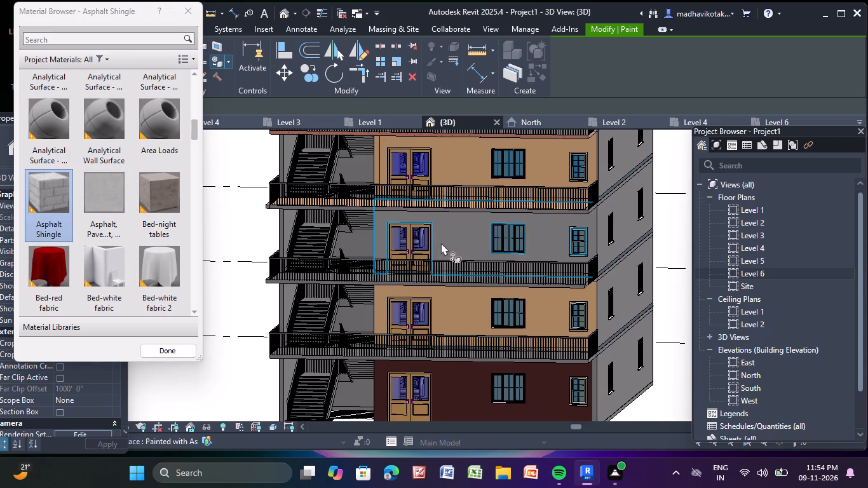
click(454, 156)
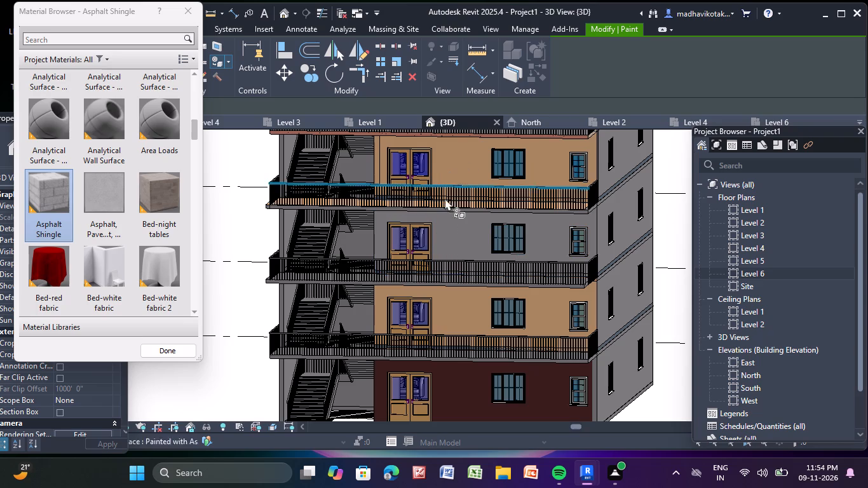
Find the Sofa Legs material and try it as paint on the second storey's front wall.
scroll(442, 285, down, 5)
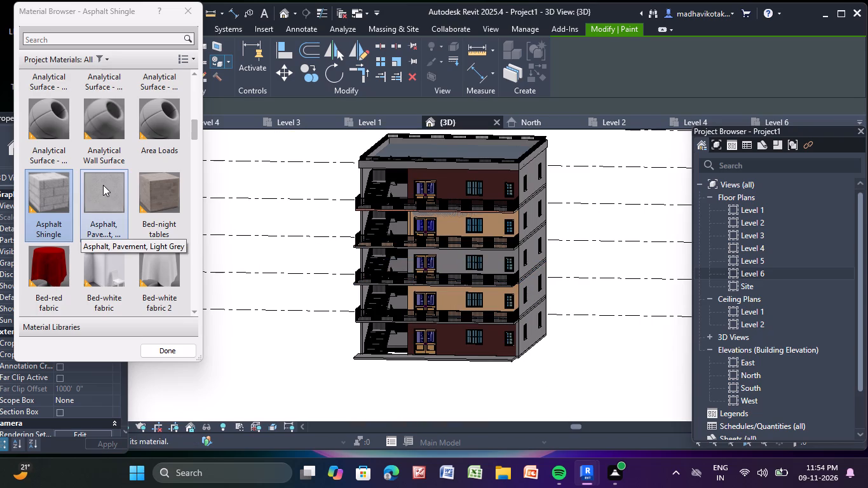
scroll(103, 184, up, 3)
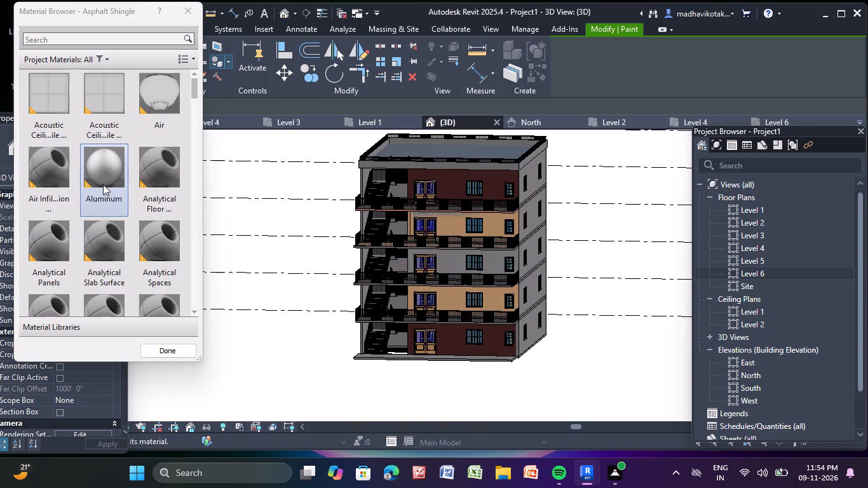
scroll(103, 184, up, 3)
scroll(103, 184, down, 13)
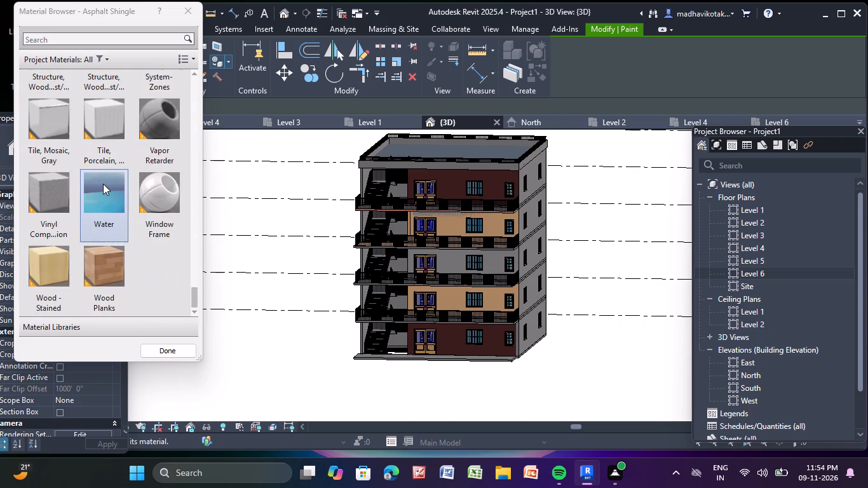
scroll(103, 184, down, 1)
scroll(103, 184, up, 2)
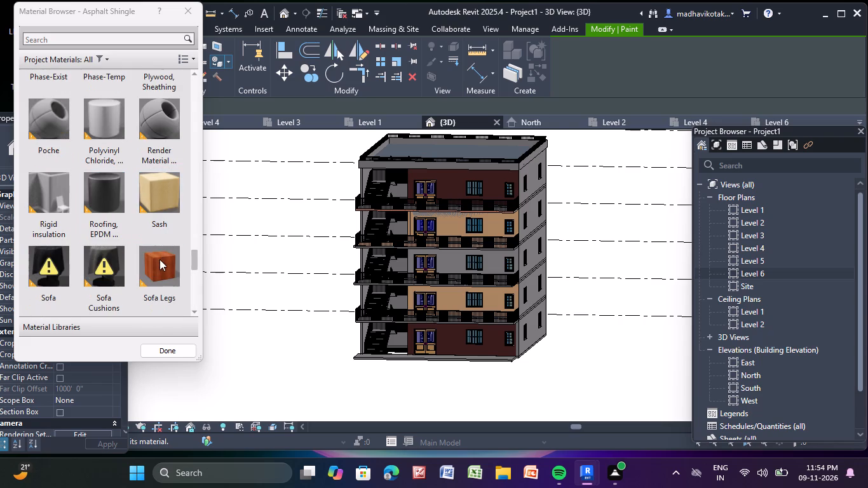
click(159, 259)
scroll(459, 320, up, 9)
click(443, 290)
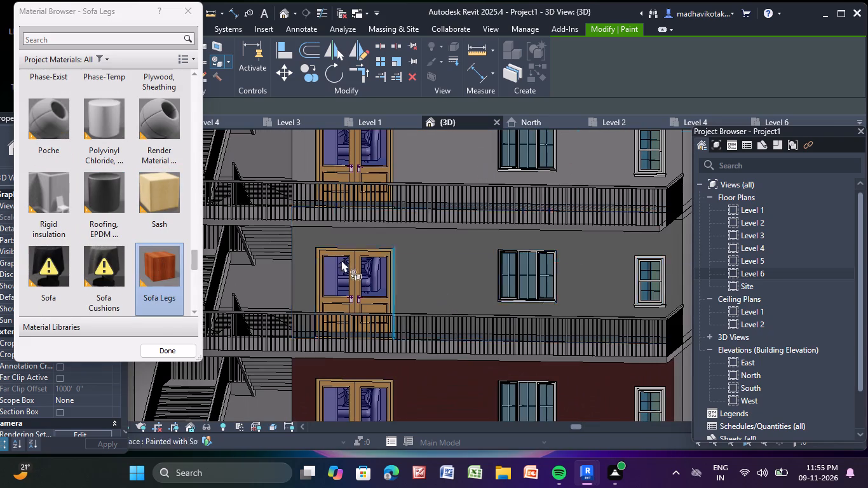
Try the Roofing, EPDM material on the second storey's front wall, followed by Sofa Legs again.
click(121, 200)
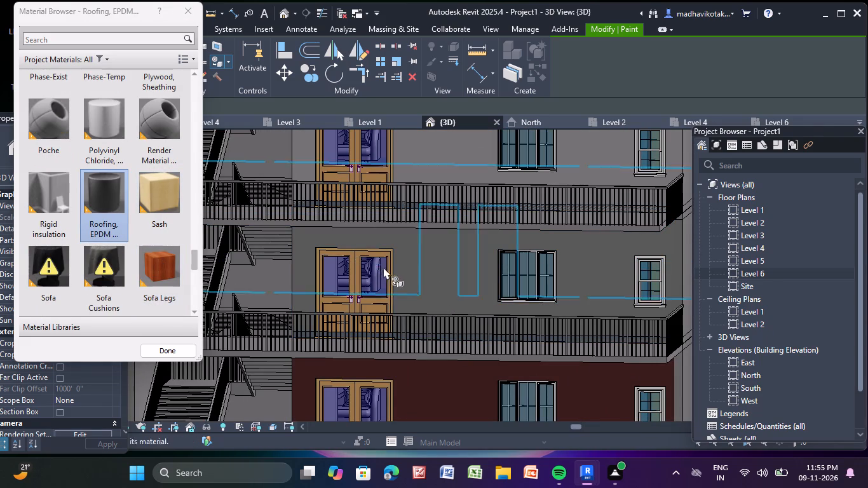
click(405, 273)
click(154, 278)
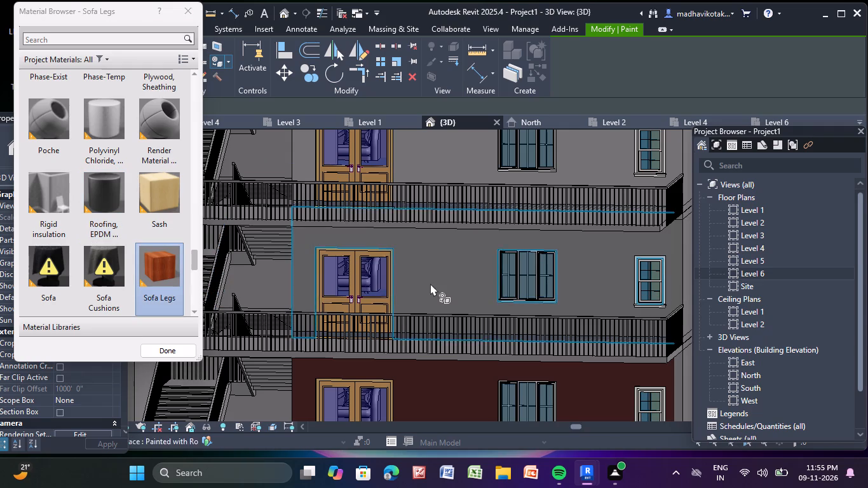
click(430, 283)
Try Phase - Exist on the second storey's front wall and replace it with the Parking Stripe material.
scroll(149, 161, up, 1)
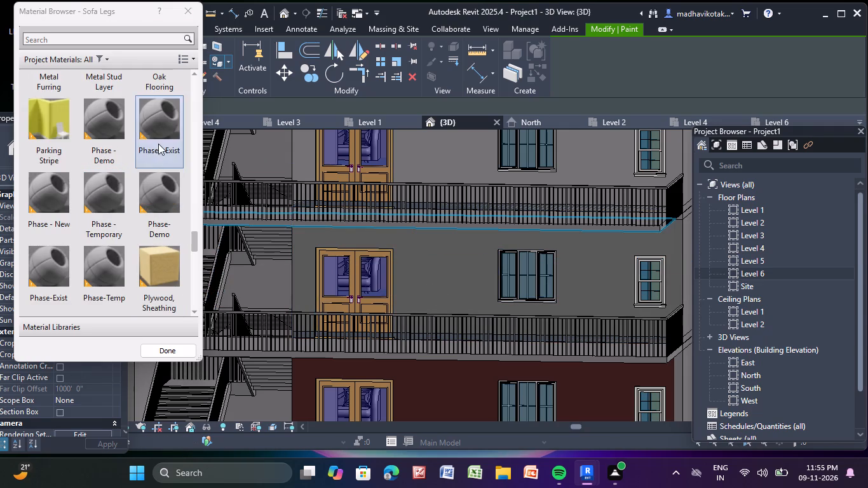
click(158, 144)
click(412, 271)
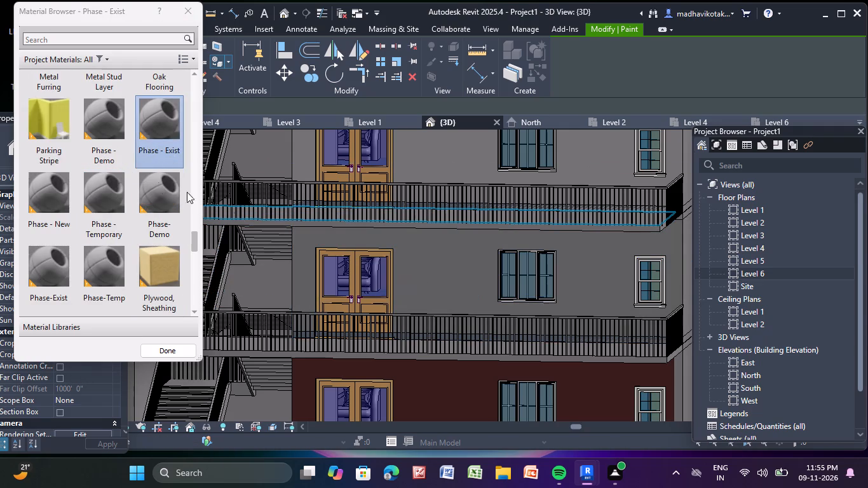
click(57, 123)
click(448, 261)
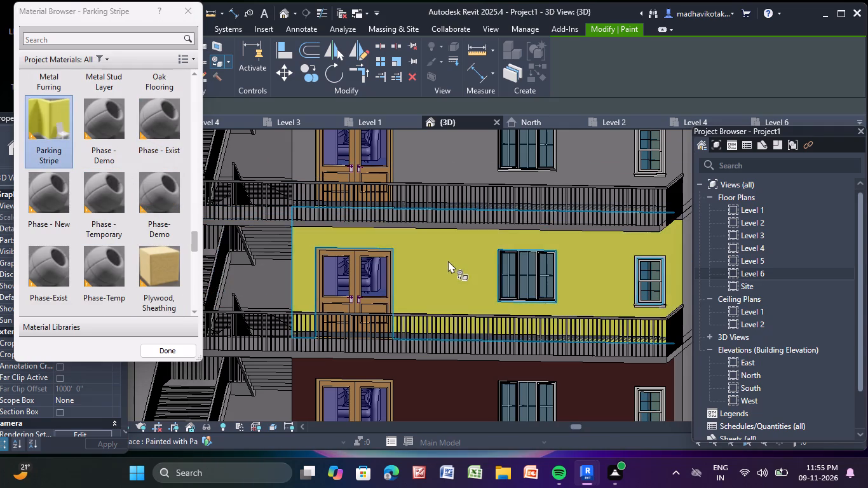
Paint the fourth storey's front wall with Parking Stripe, including the narrow strip at its end beside the staircase.
scroll(447, 255, down, 5)
middle_drag(437, 194, 421, 266)
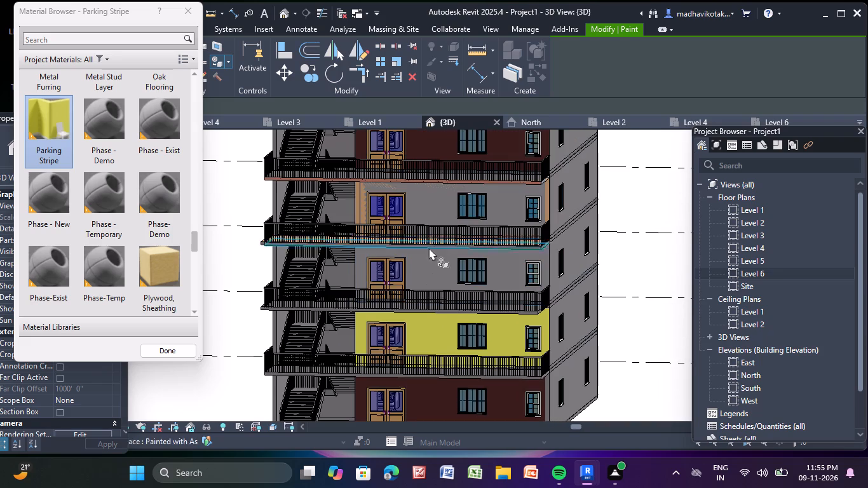
click(418, 203)
scroll(379, 201, up, 10)
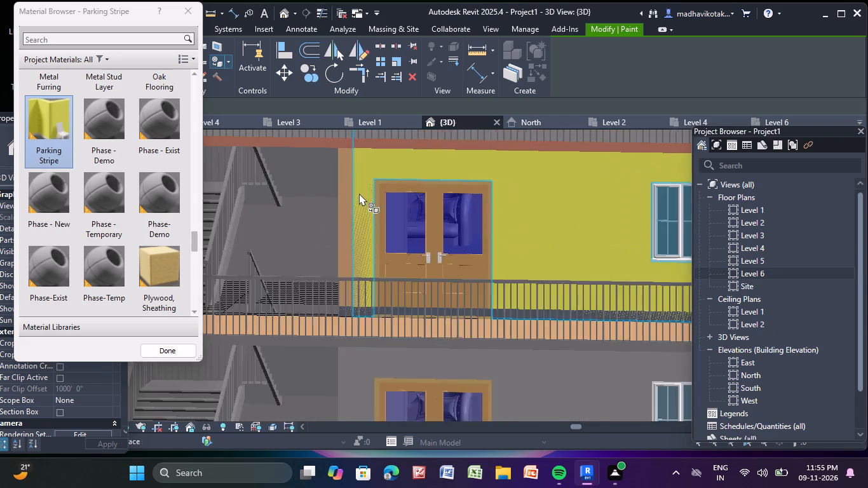
scroll(359, 193, up, 3)
click(359, 193)
click(327, 192)
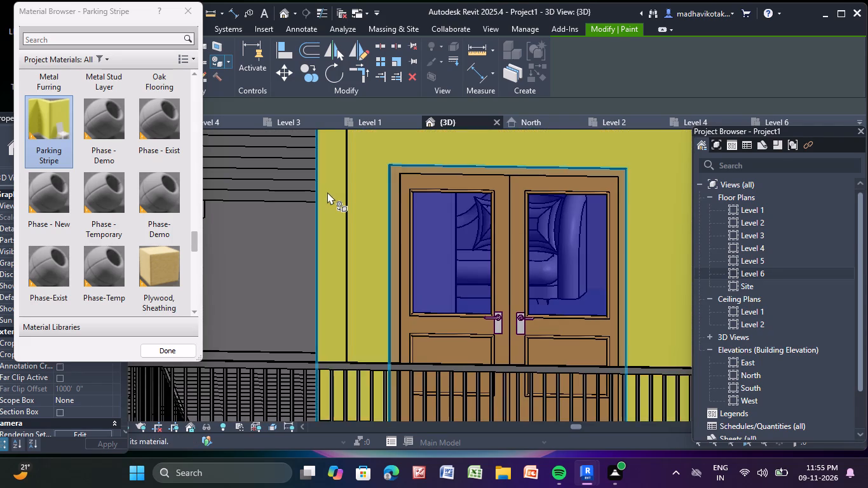
Find the Oak Flooring material and paint the third storey's front wall with it.
scroll(331, 189, down, 11)
scroll(542, 268, down, 2)
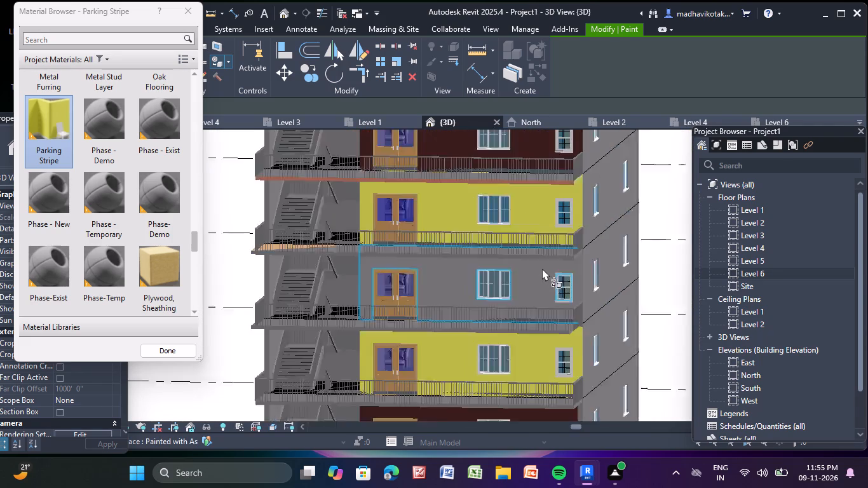
scroll(542, 268, down, 1)
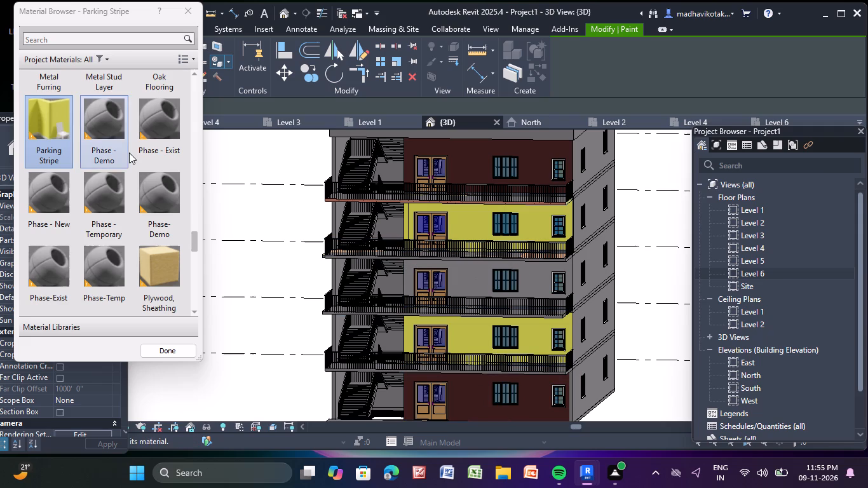
scroll(168, 128, up, 1)
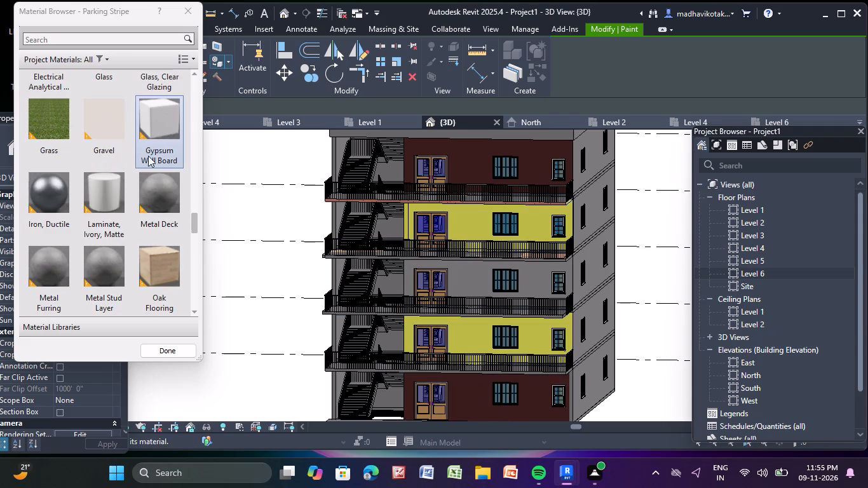
click(159, 252)
scroll(485, 302, up, 2)
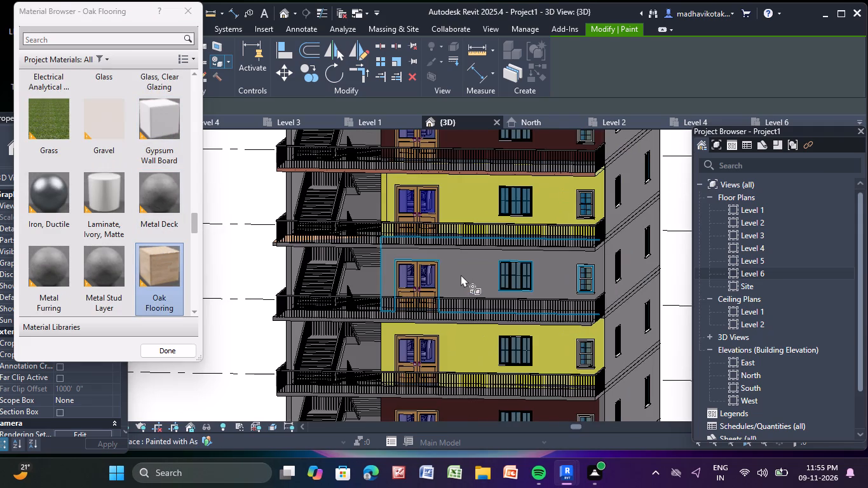
click(461, 274)
Paint the second storey's front wall with the Grass material.
scroll(461, 274, down, 1)
scroll(472, 324, down, 2)
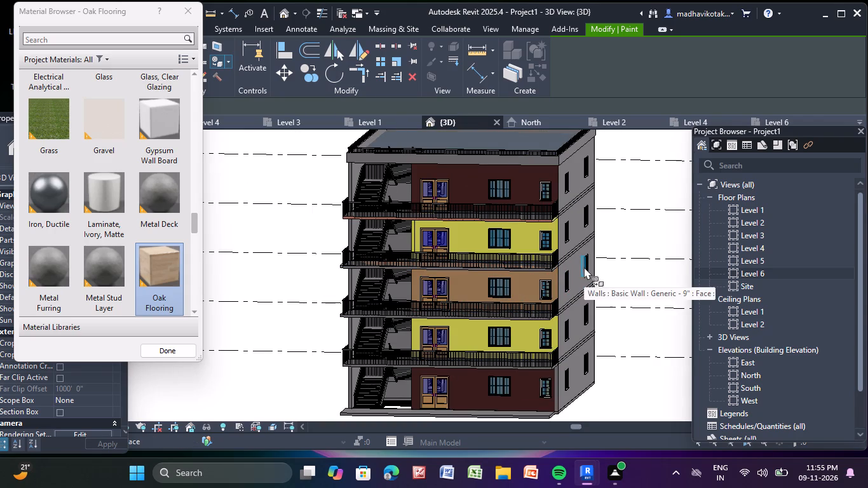
middle_drag(585, 256, 588, 245)
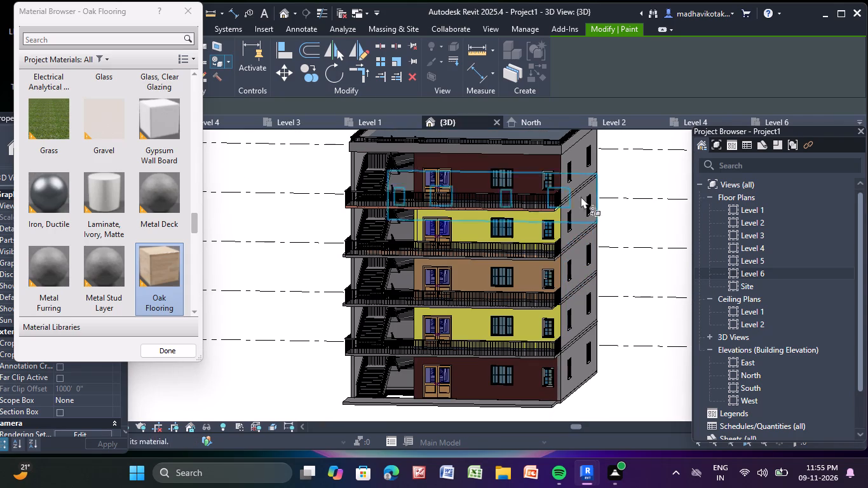
click(52, 119)
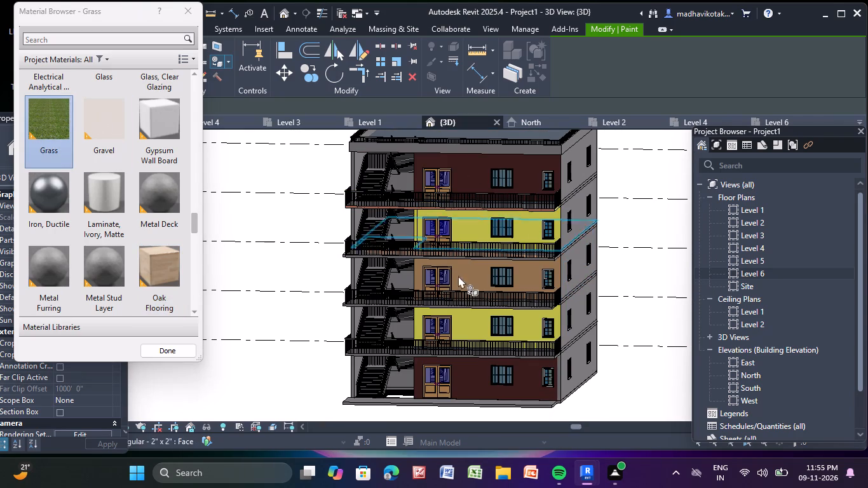
scroll(493, 327, up, 3)
click(472, 329)
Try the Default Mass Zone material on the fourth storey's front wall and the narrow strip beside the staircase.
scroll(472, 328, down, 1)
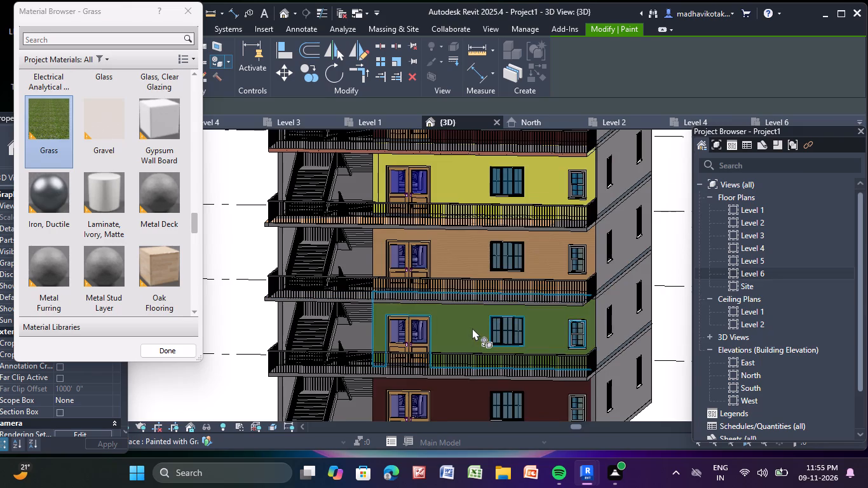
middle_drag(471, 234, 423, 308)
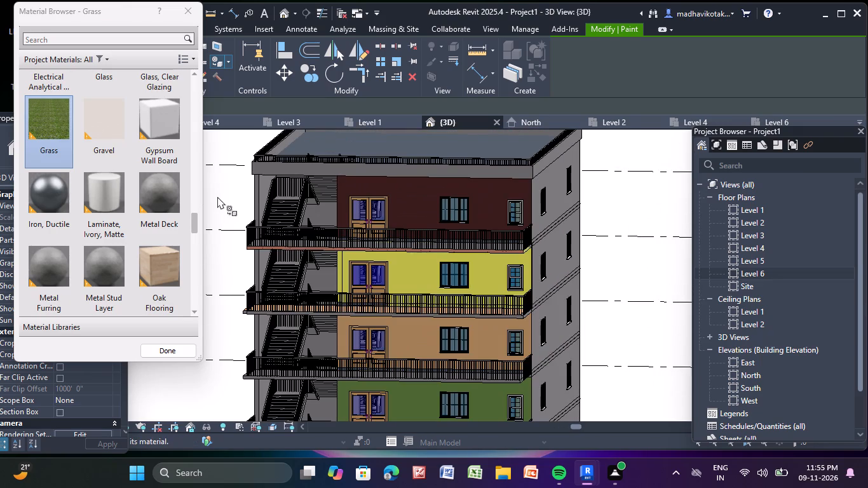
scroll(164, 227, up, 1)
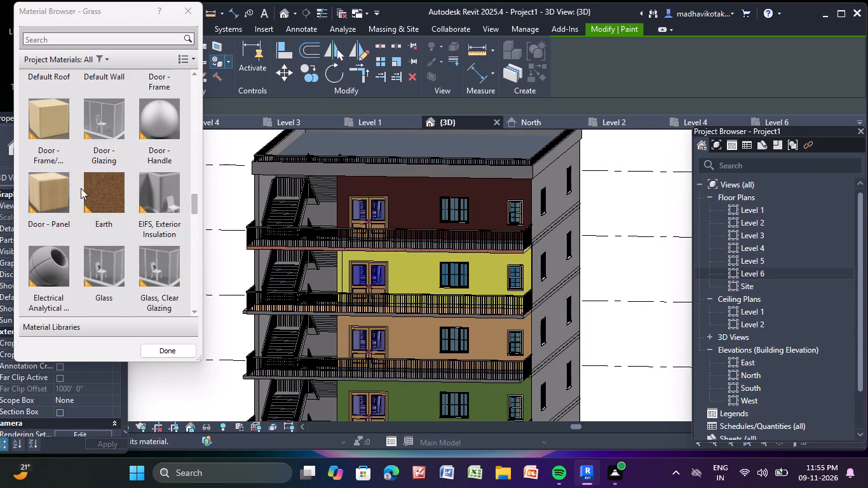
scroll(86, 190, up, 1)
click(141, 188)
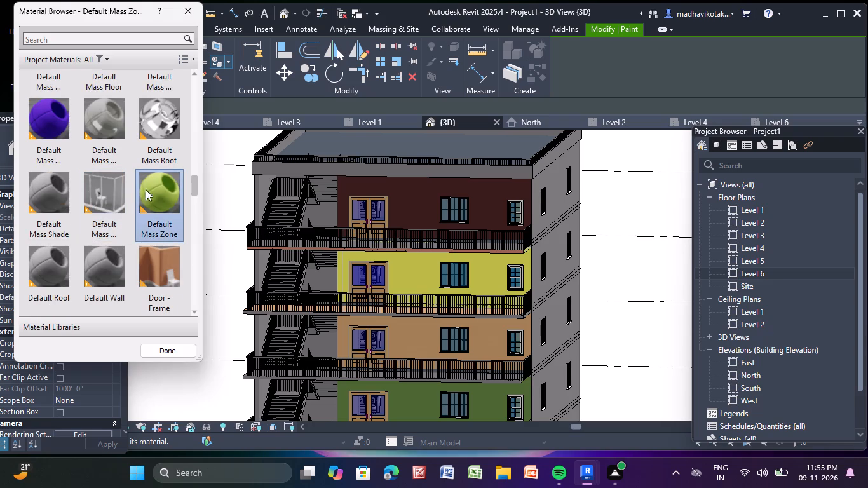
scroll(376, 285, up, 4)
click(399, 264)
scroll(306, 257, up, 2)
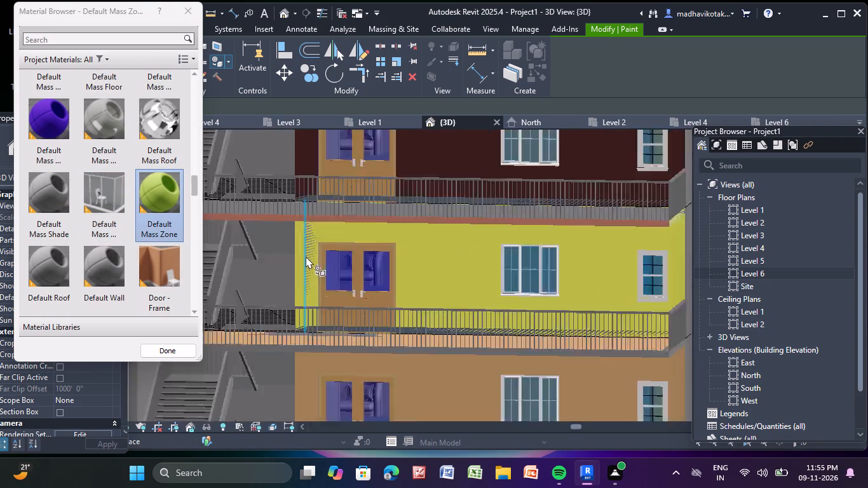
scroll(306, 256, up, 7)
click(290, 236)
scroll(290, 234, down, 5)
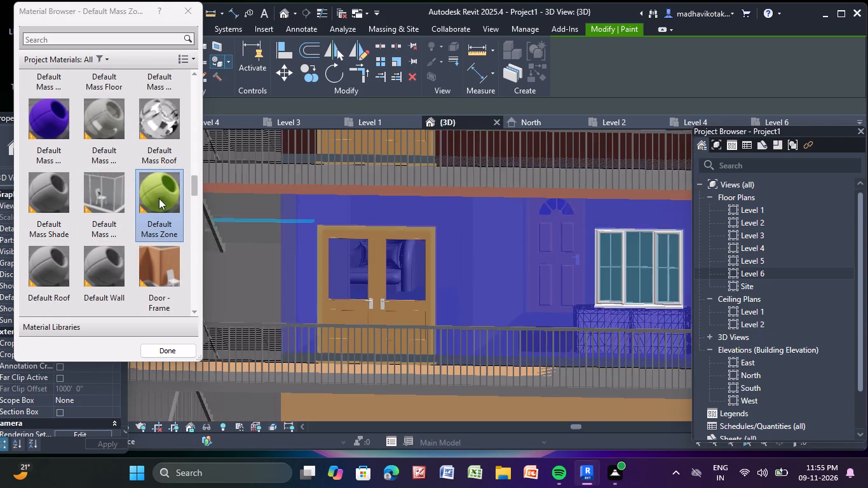
Paint the fourth storey's front wall, including the narrow strip beside the staircase, with the purple-thumbnail Default Mass Int... material.
click(48, 130)
scroll(296, 266, up, 6)
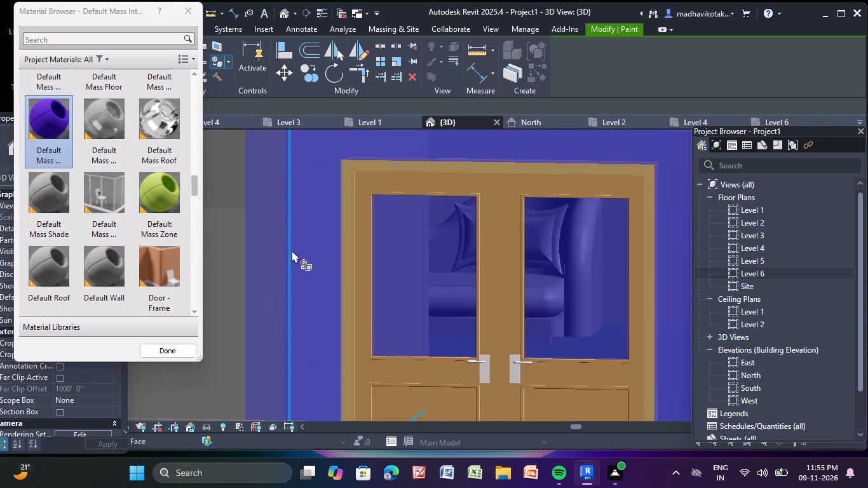
scroll(292, 250, up, 6)
click(266, 233)
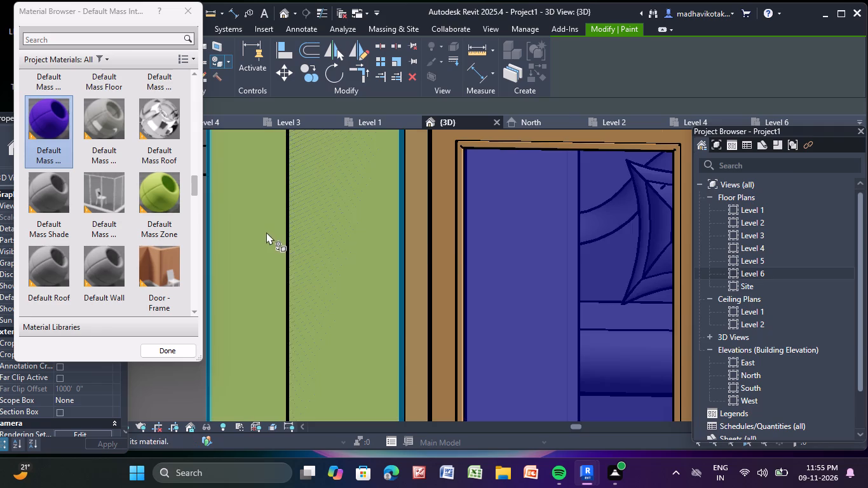
scroll(266, 232, down, 17)
scroll(268, 224, down, 6)
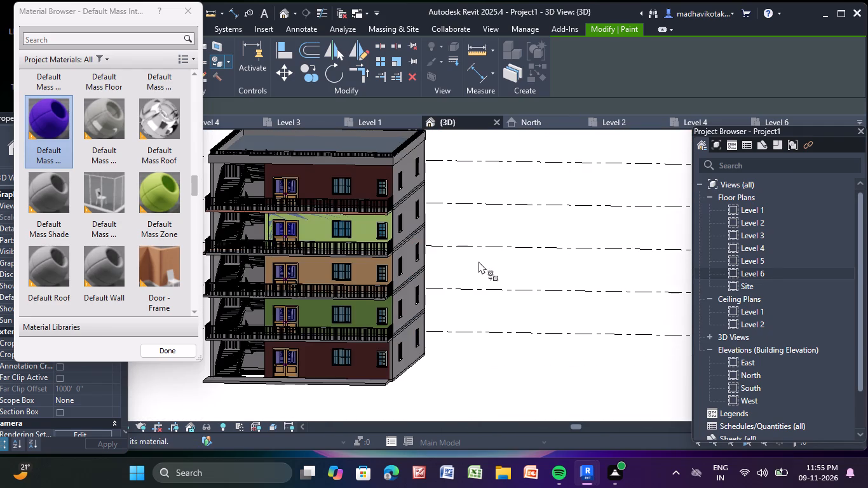
scroll(243, 213, up, 17)
scroll(243, 228, down, 1)
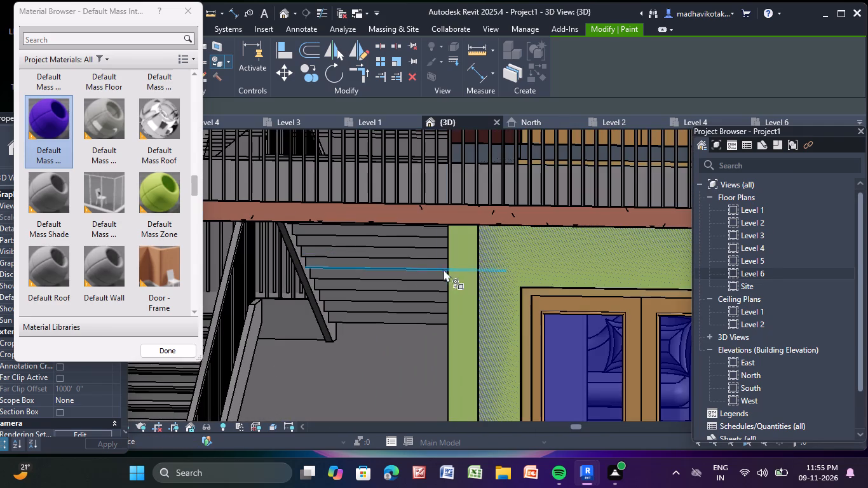
click(492, 266)
scroll(492, 266, down, 16)
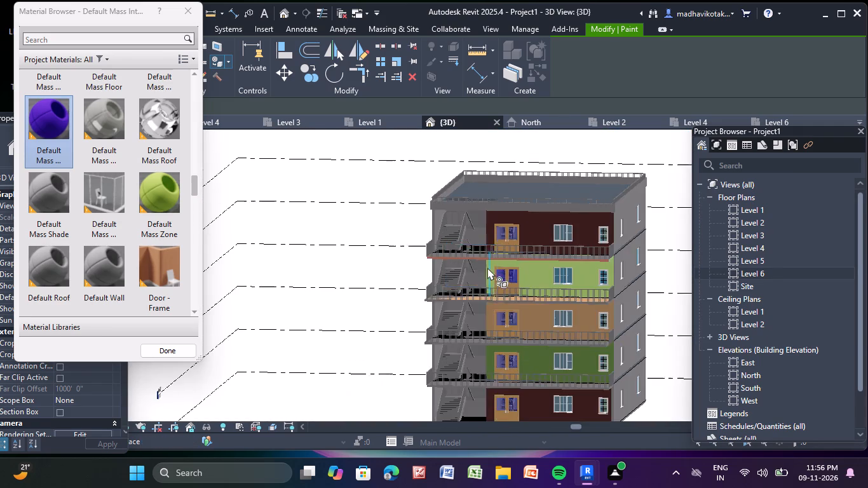
middle_drag(639, 285, 494, 211)
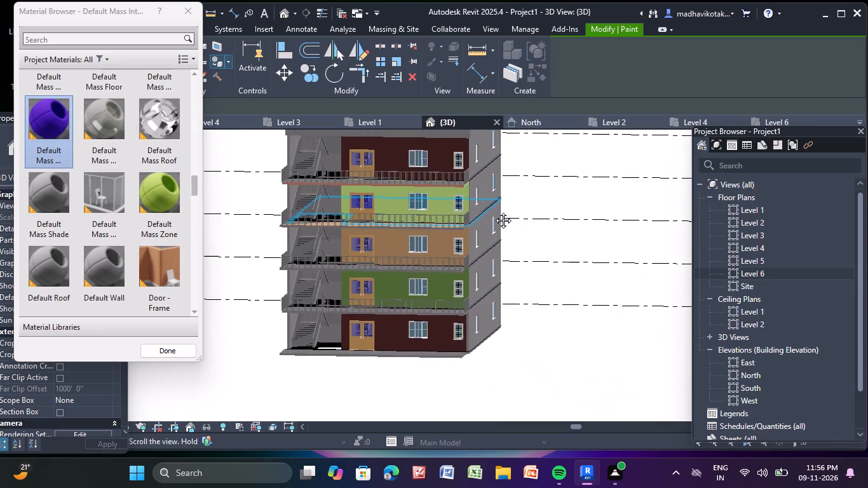
middle_drag(494, 211, 492, 210)
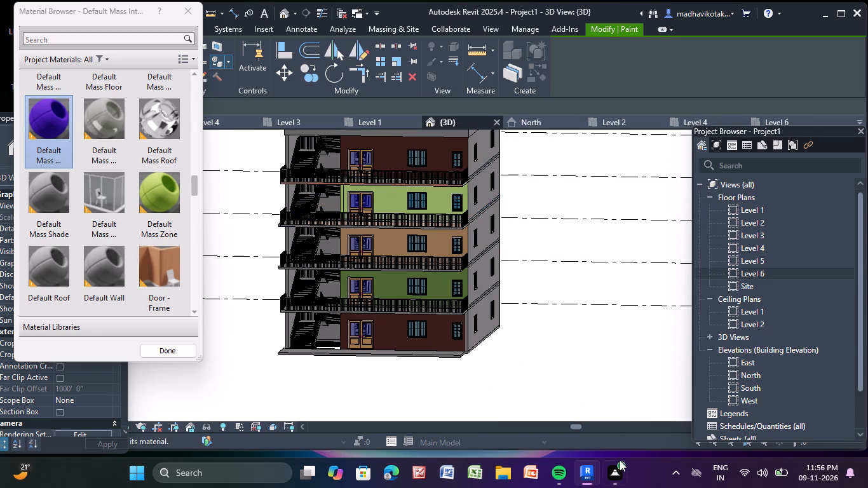
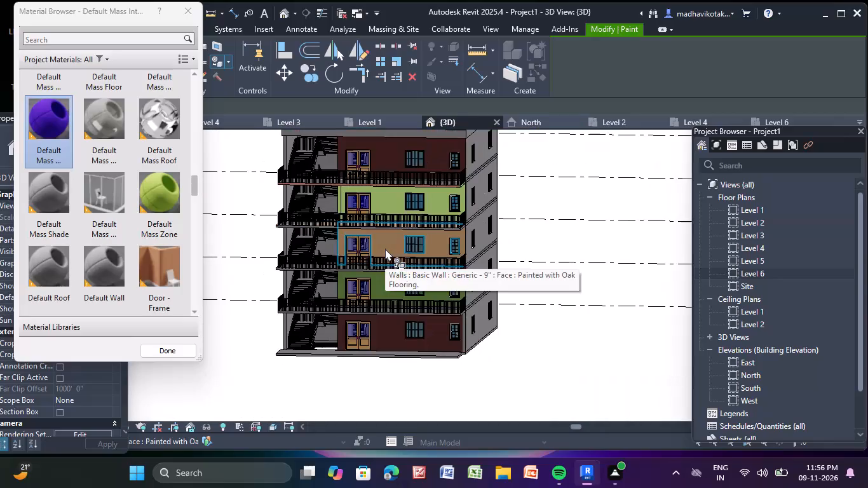
Paint the front face of the roof parapet with the purple-thumbnail Default Mass Int... material.
middle_drag(432, 158, 445, 305)
scroll(435, 282, up, 8)
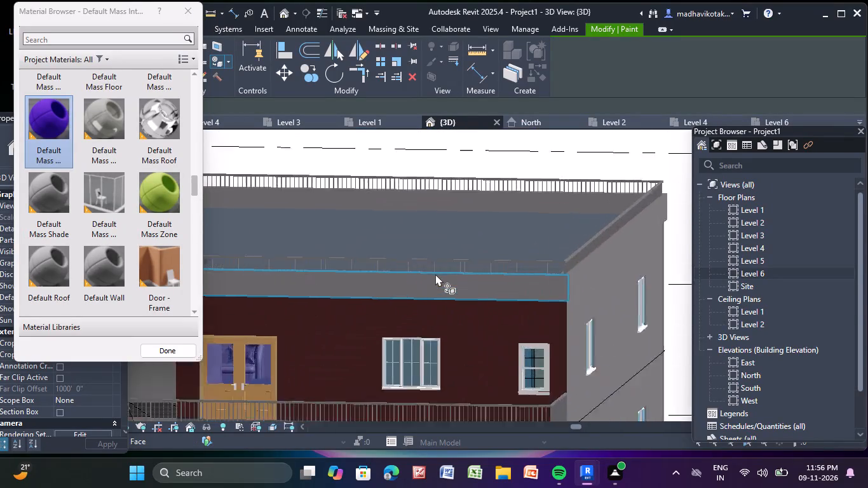
scroll(435, 274, up, 2)
scroll(161, 182, up, 1)
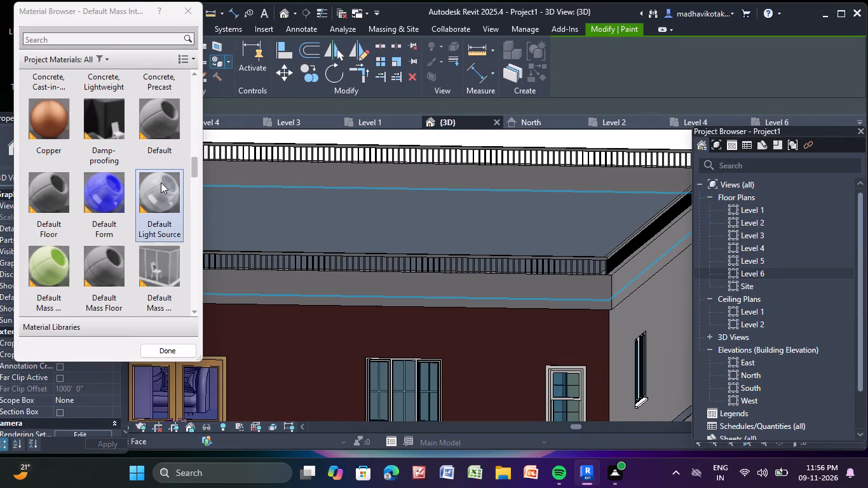
scroll(160, 182, up, 1)
scroll(153, 186, down, 2)
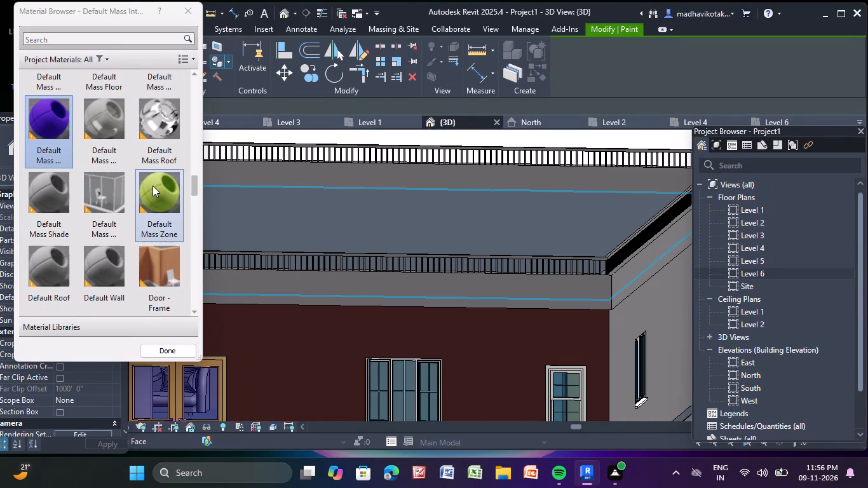
click(46, 123)
scroll(290, 288, up, 3)
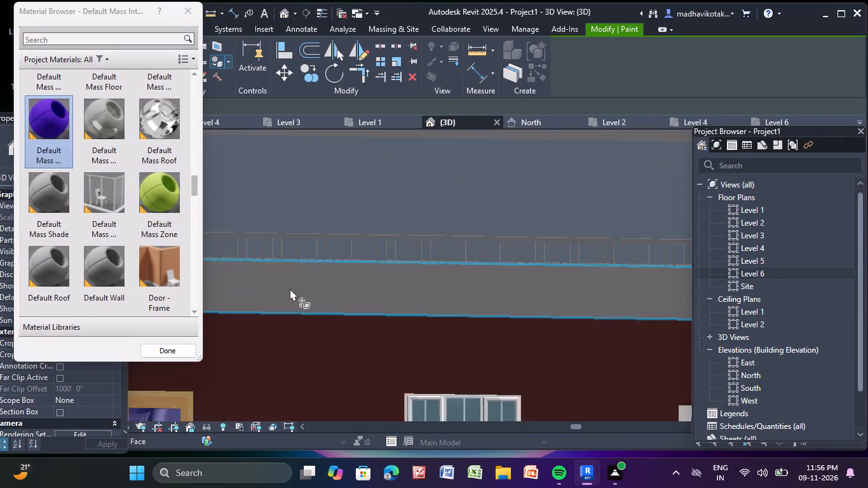
scroll(290, 288, up, 1)
click(290, 288)
Paint the front edge of the fifth storey's balcony slab with the purple-thumbnail Default Mass Int... material.
scroll(290, 288, down, 10)
middle_drag(338, 248, 473, 189)
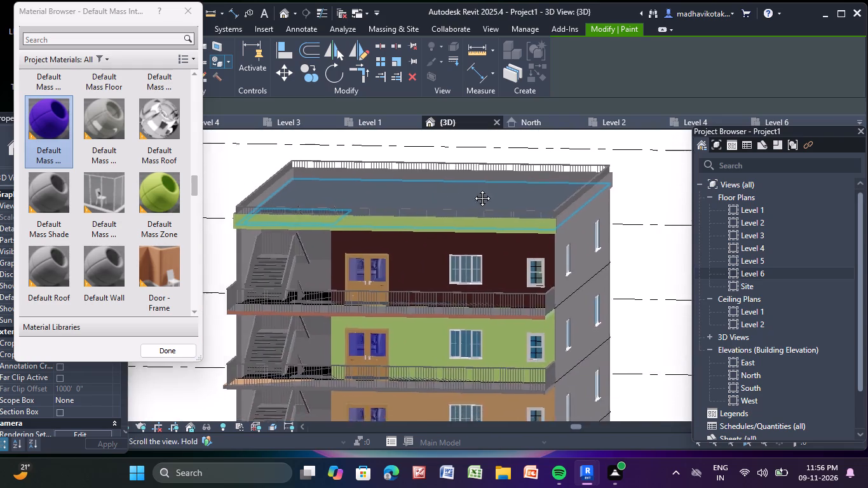
middle_drag(473, 189, 511, 179)
scroll(510, 179, down, 2)
scroll(454, 271, up, 9)
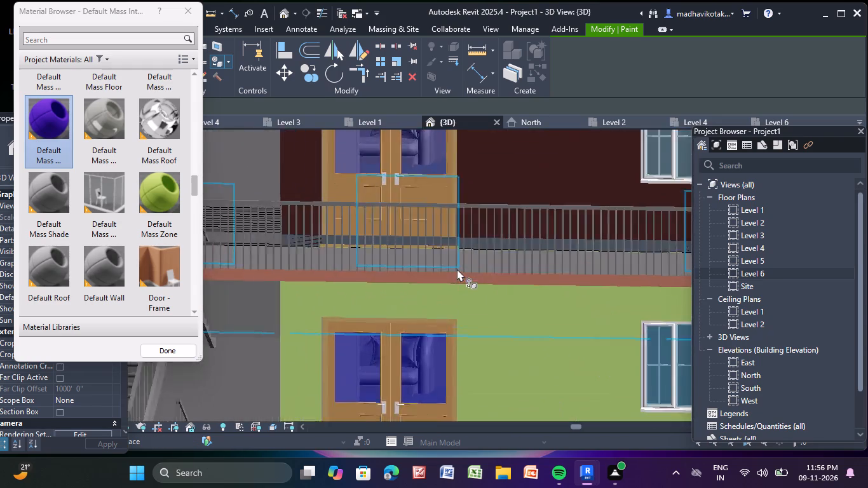
scroll(457, 269, up, 10)
click(444, 292)
Paint the front edge of the fourth storey's balcony slab with the purple-thumbnail Default Mass Int... material.
scroll(444, 288, down, 4)
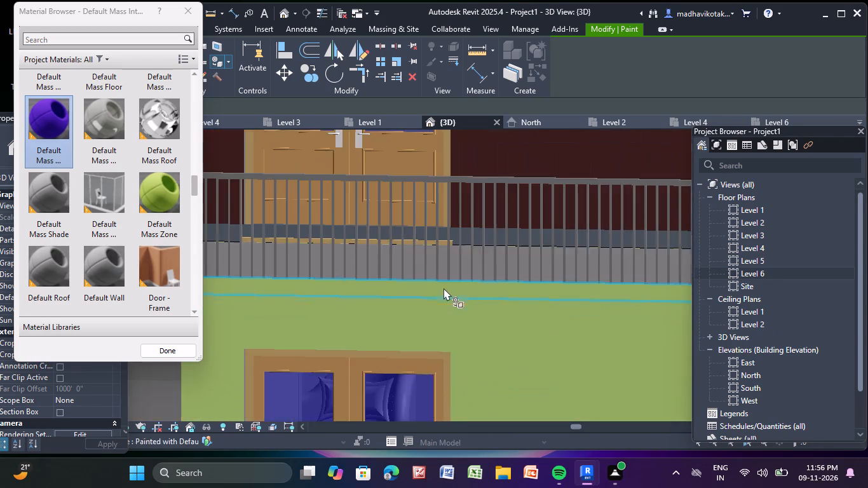
scroll(444, 288, down, 13)
middle_drag(449, 299, 439, 222)
scroll(439, 224, up, 6)
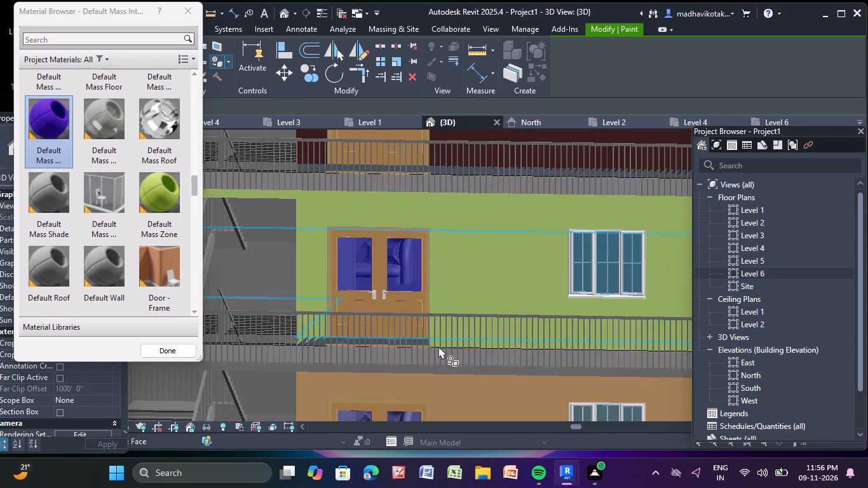
scroll(449, 374, up, 8)
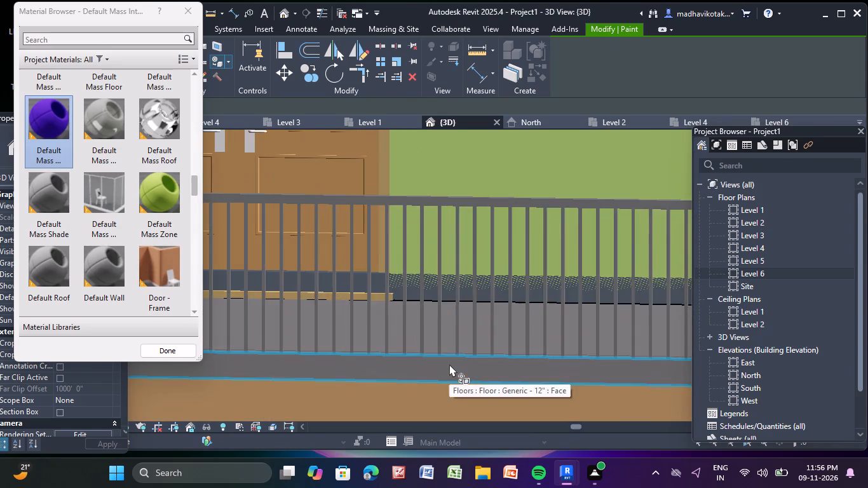
click(449, 364)
Paint the front edge of the third storey's balcony slab with the purple-thumbnail Default Mass Int... material.
scroll(449, 364, down, 5)
scroll(449, 364, up, 1)
scroll(448, 363, down, 9)
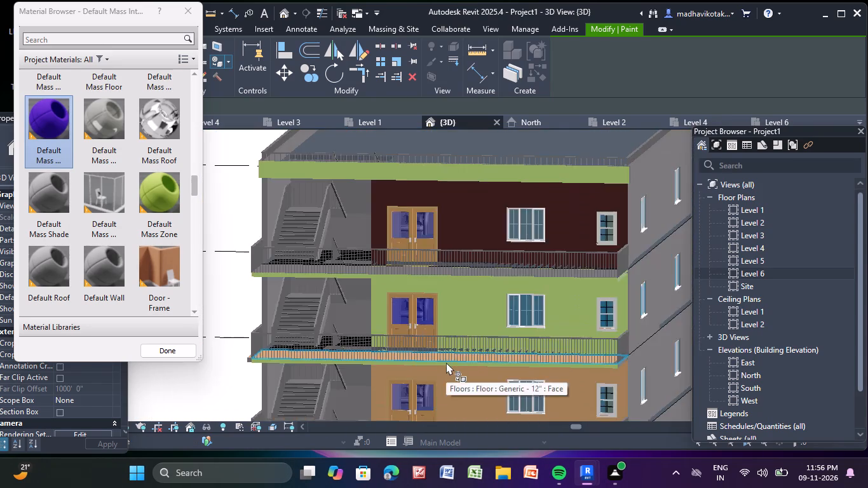
middle_drag(435, 372, 394, 174)
middle_drag(394, 170, 393, 142)
scroll(434, 205, up, 5)
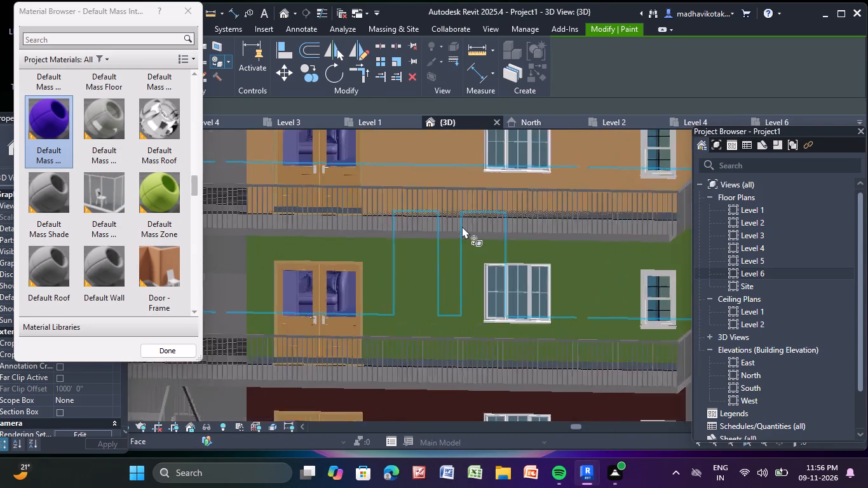
scroll(462, 226, up, 11)
click(466, 245)
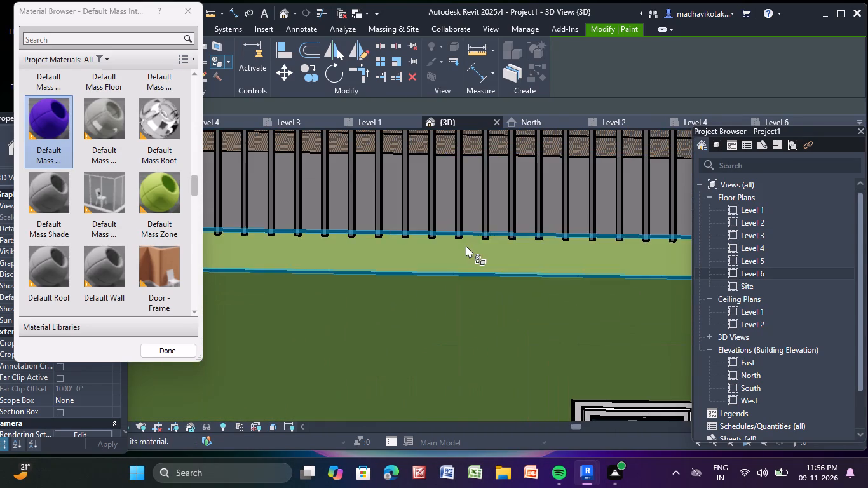
Paint the top surface and front edge of the second storey's balcony slab with the purple-thumbnail Default Mass Int... material.
scroll(466, 245, down, 17)
scroll(438, 320, up, 2)
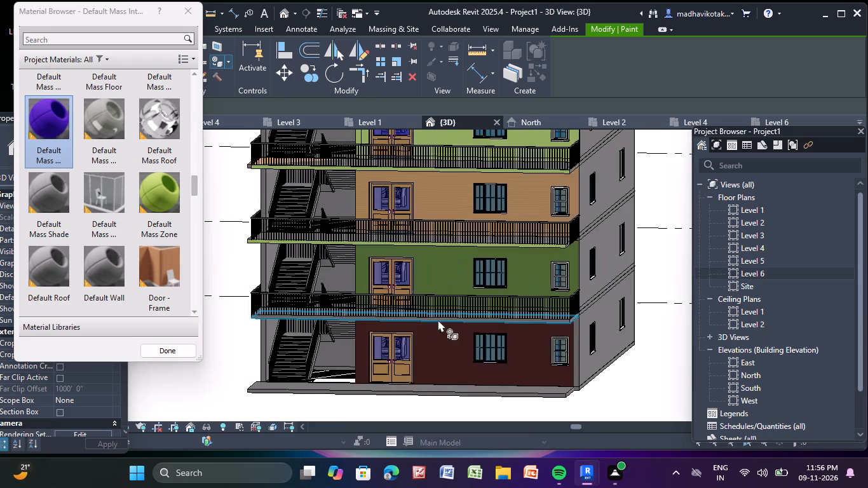
scroll(438, 320, up, 4)
scroll(438, 317, up, 20)
scroll(438, 317, up, 2)
middle_click(438, 316)
middle_drag(438, 316, 444, 309)
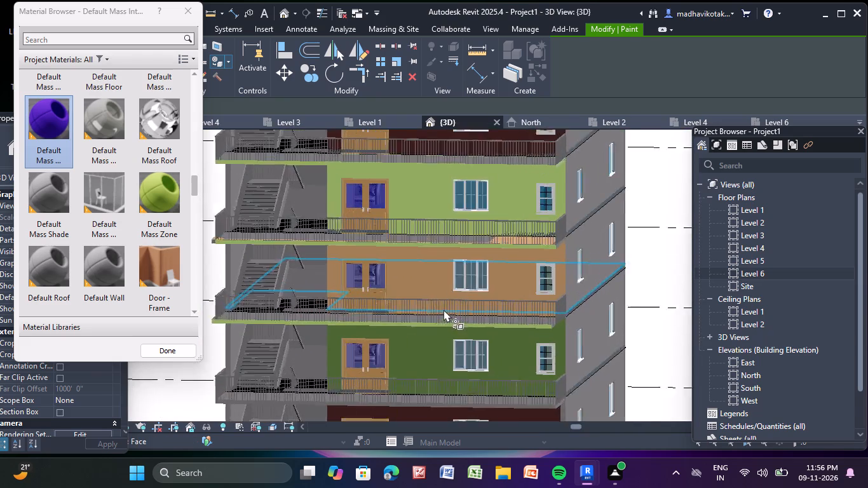
scroll(444, 309, up, 1)
middle_drag(444, 309, 444, 309)
scroll(419, 391, up, 11)
scroll(417, 420, down, 6)
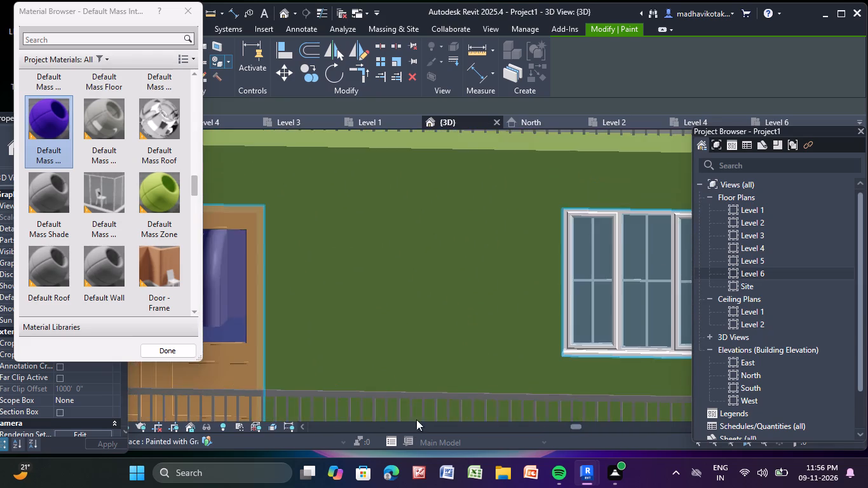
scroll(420, 410, down, 10)
middle_drag(437, 352, 414, 93)
scroll(440, 133, up, 3)
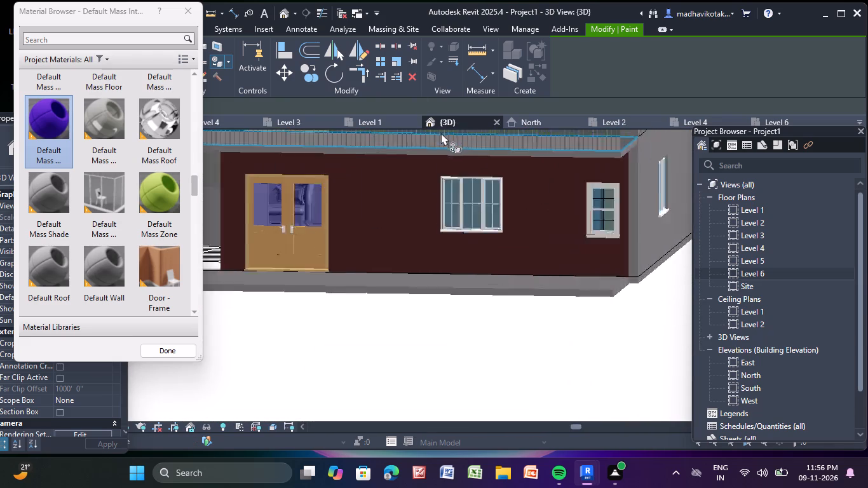
scroll(441, 133, up, 6)
click(469, 154)
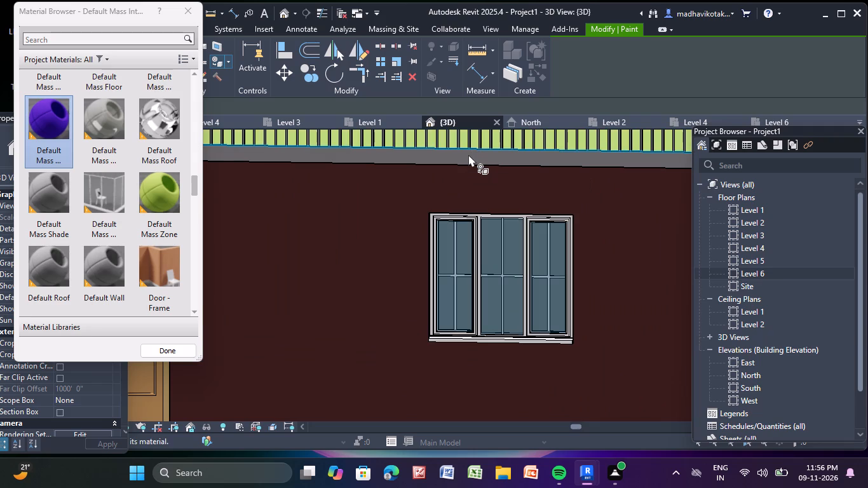
scroll(464, 157, up, 6)
click(465, 157)
Paint the front edge and top surface of the ground-floor slab with the Bed-night tables material.
scroll(464, 156, down, 13)
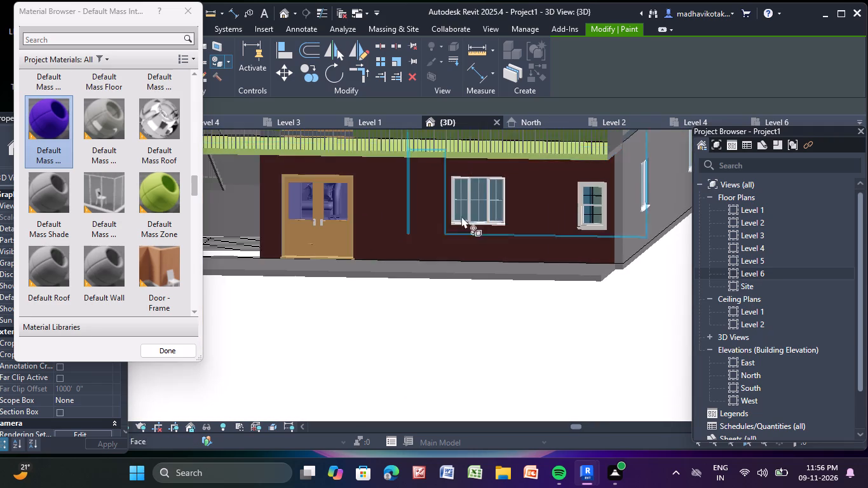
scroll(472, 274, up, 3)
click(156, 259)
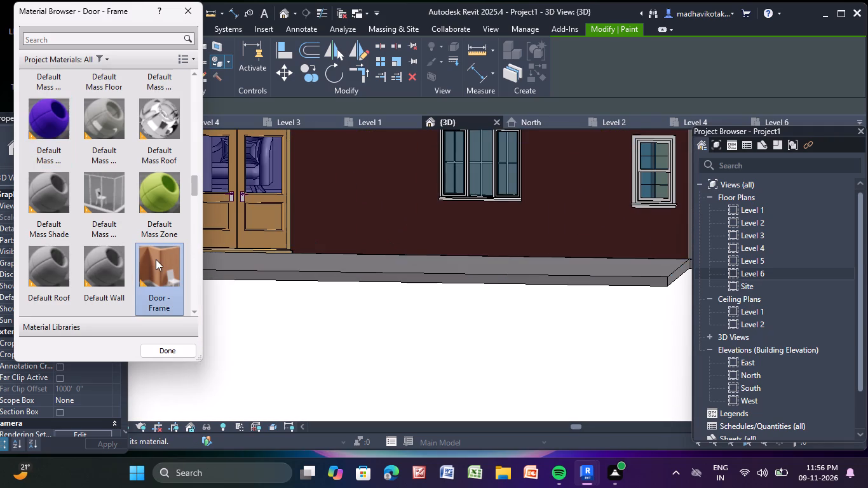
scroll(139, 212, up, 3)
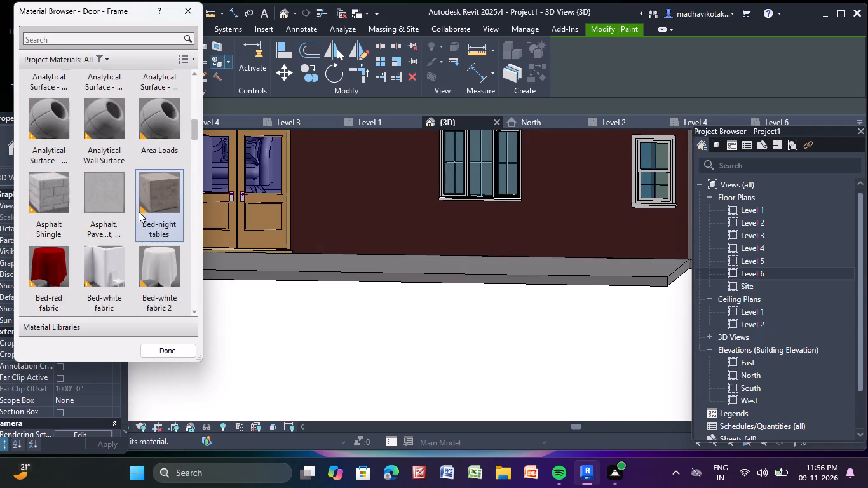
click(152, 201)
scroll(325, 274, up, 5)
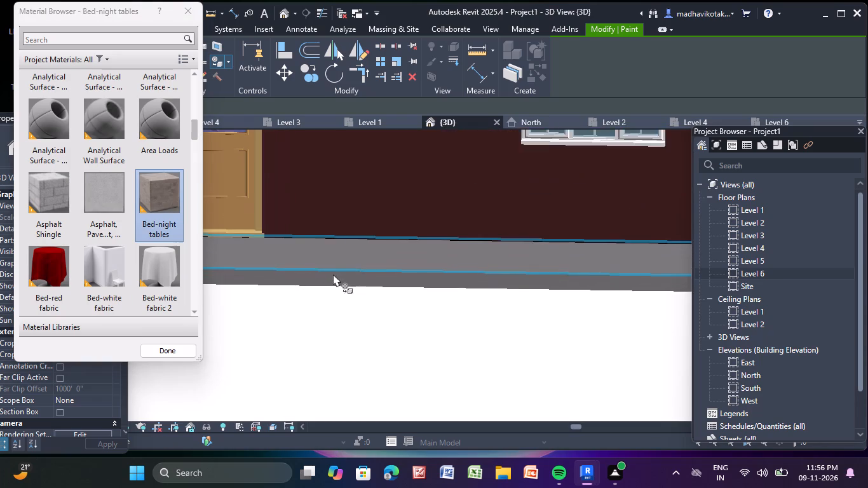
scroll(333, 274, up, 2)
click(334, 276)
click(357, 259)
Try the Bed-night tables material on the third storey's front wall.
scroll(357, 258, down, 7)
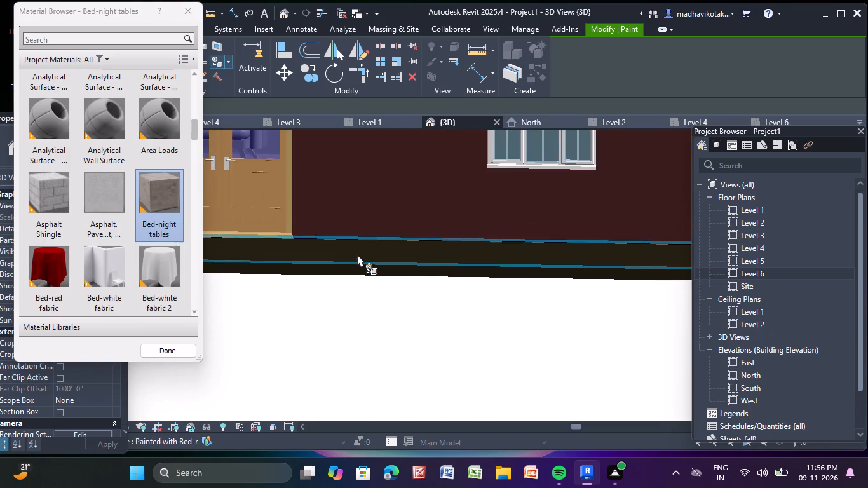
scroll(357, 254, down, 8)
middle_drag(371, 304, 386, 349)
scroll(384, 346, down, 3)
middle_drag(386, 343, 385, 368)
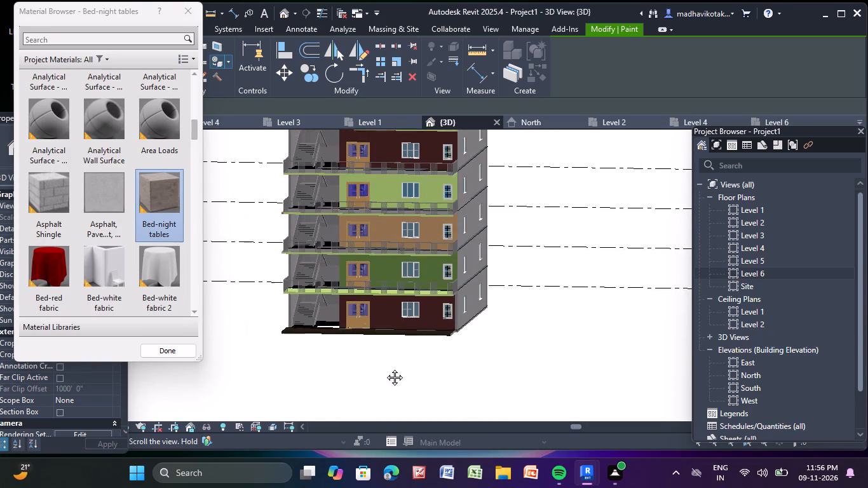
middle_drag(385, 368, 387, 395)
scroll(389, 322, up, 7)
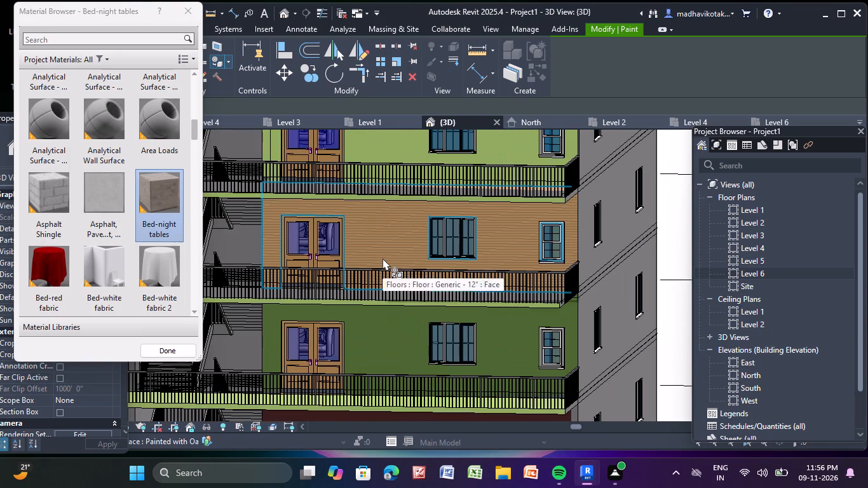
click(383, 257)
Paint the fourth storey's front wall, including the narrow strip beside the staircase, with the Bed-night tables material.
scroll(383, 257, down, 4)
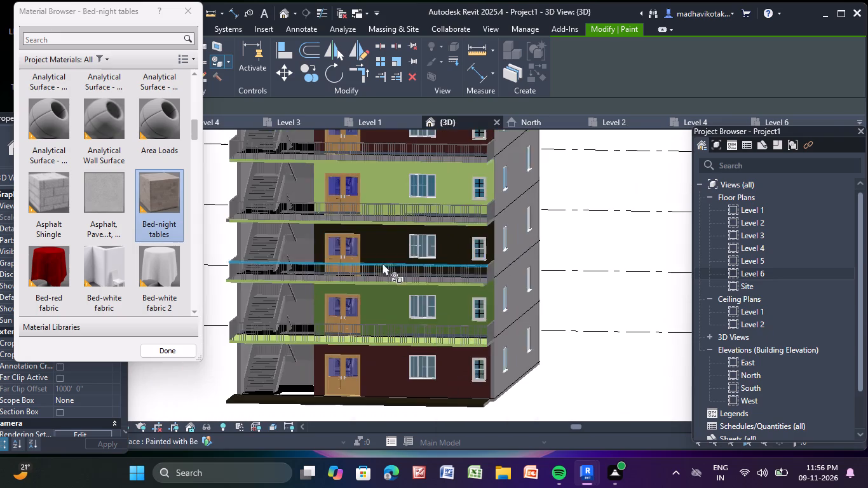
click(390, 198)
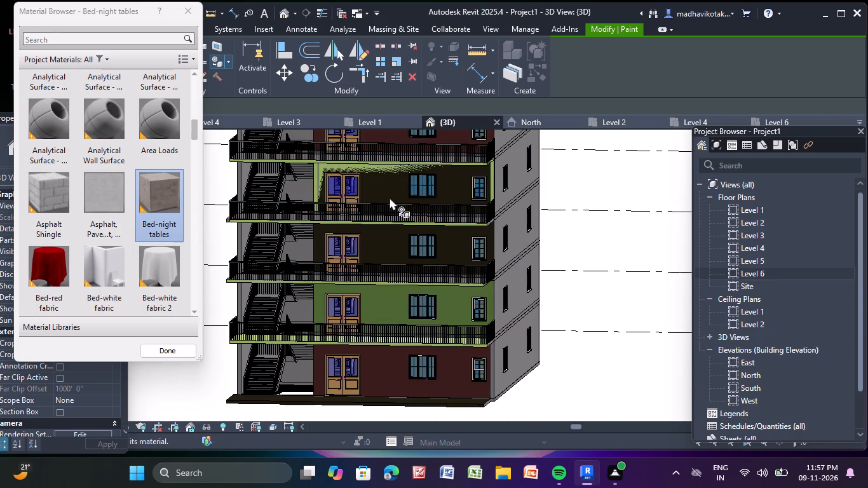
scroll(344, 200, up, 9)
scroll(294, 217, up, 1)
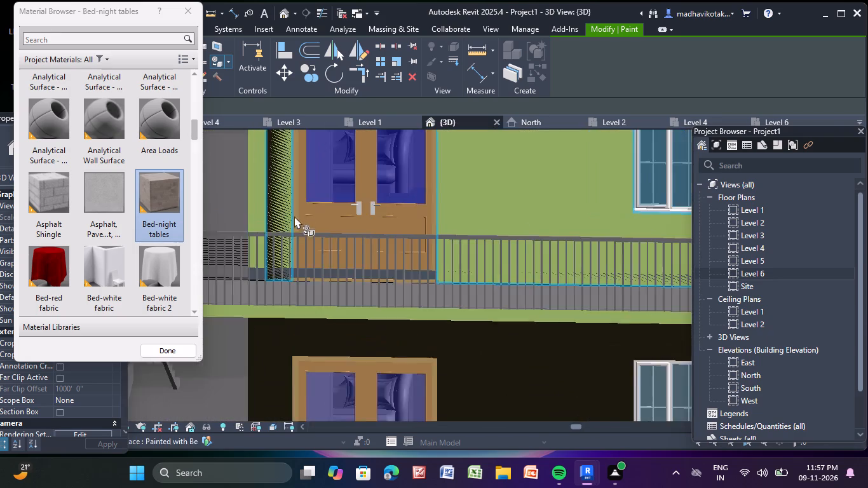
middle_drag(294, 216, 309, 291)
scroll(269, 255, up, 4)
click(267, 241)
Paint the second storey's front wall with the Bed-night tables material.
scroll(281, 236, down, 10)
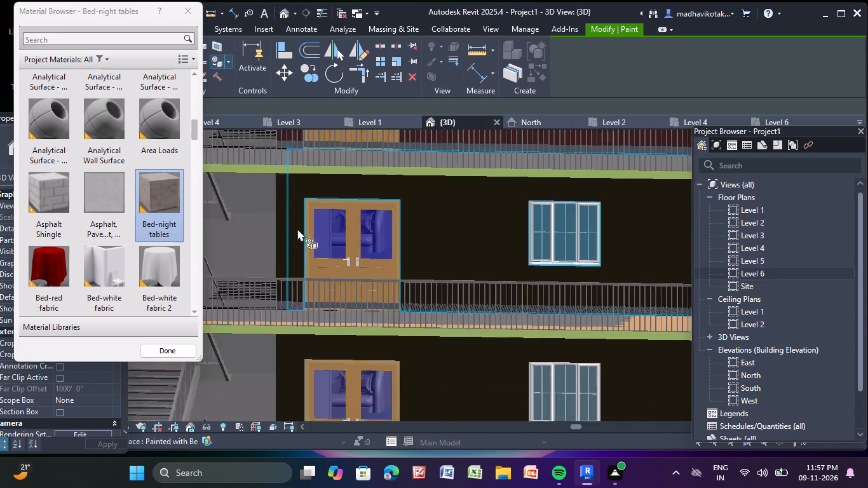
scroll(297, 229, down, 2)
middle_drag(399, 358, 421, 224)
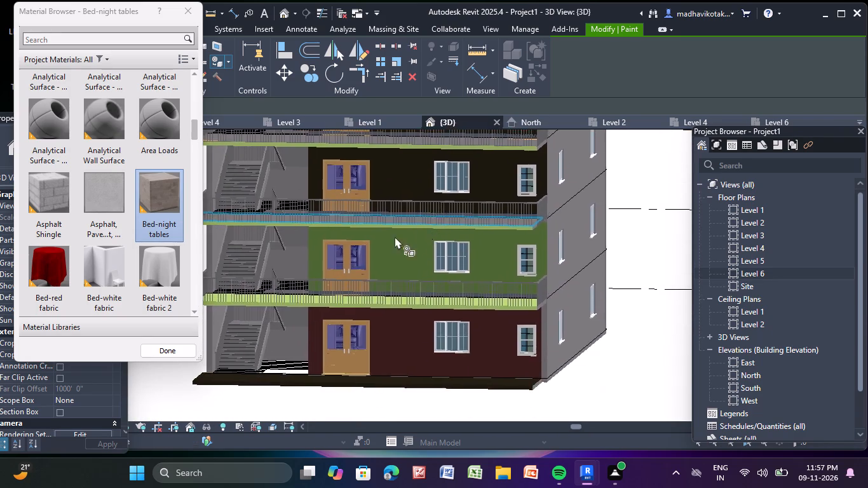
scroll(346, 255, up, 7)
click(298, 254)
Paint the third storey's front wall with the Bed-red fabric material.
scroll(298, 254, down, 4)
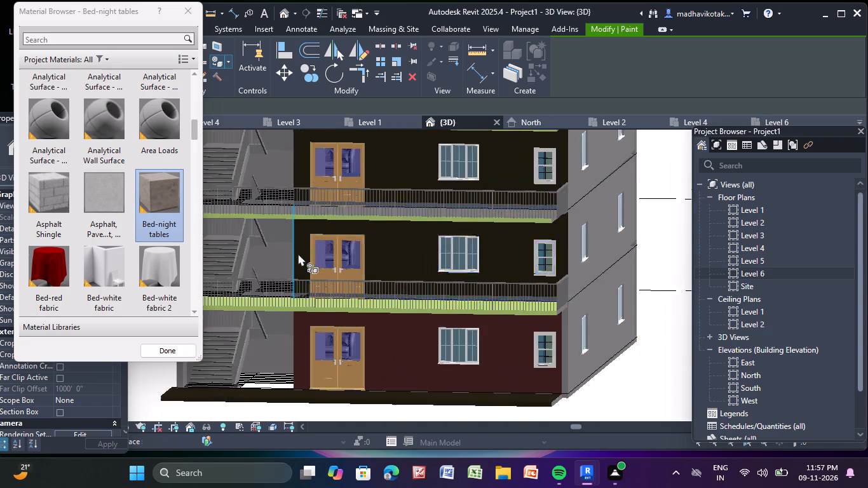
scroll(298, 254, down, 6)
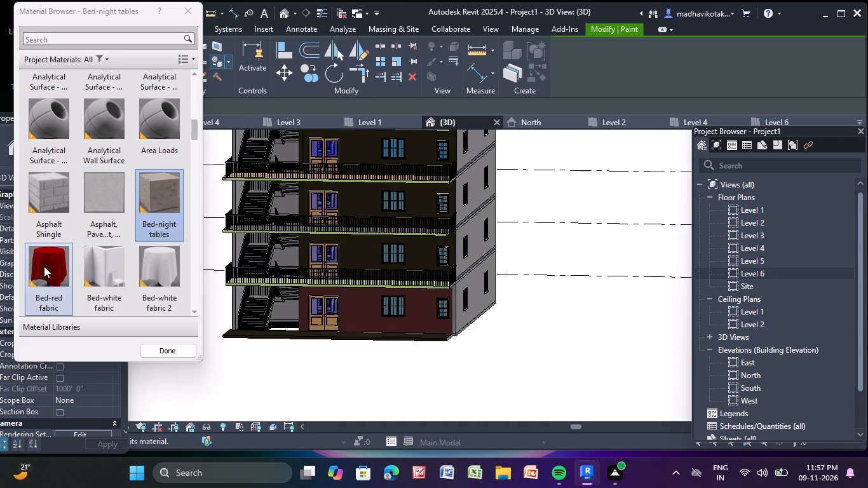
click(44, 266)
click(360, 200)
Paint the narrow wall strip beside the top storey's staircase with the Bed-night tables material.
scroll(322, 195, up, 5)
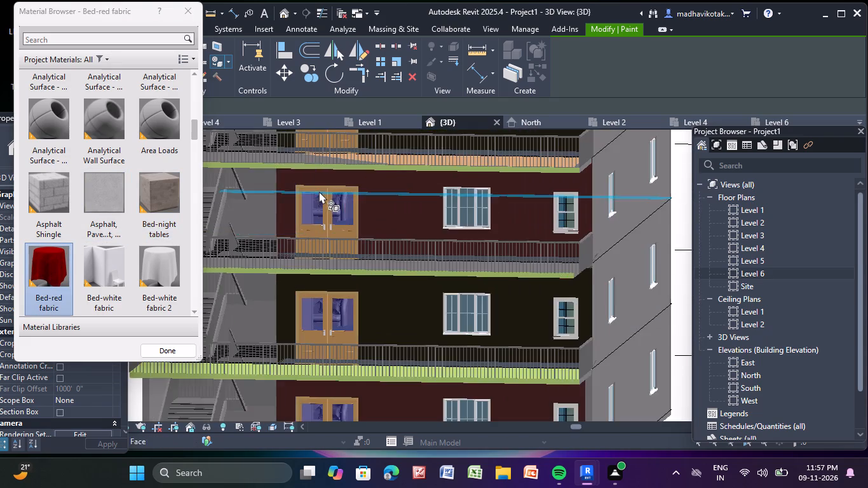
scroll(318, 190, down, 6)
middle_drag(490, 230, 520, 279)
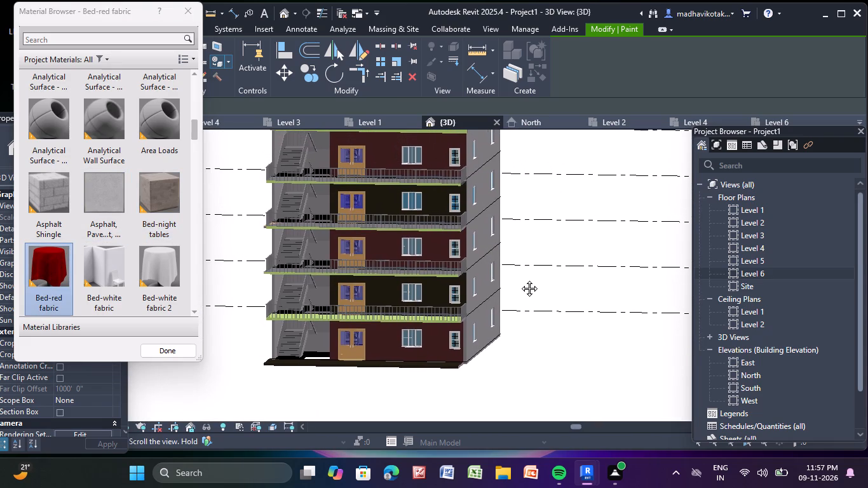
middle_drag(520, 279, 511, 242)
middle_drag(531, 306, 569, 383)
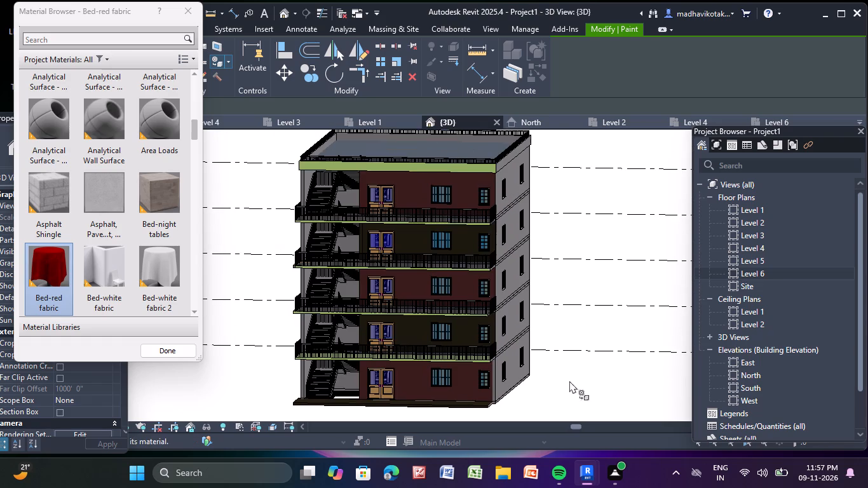
click(167, 192)
scroll(347, 168, up, 4)
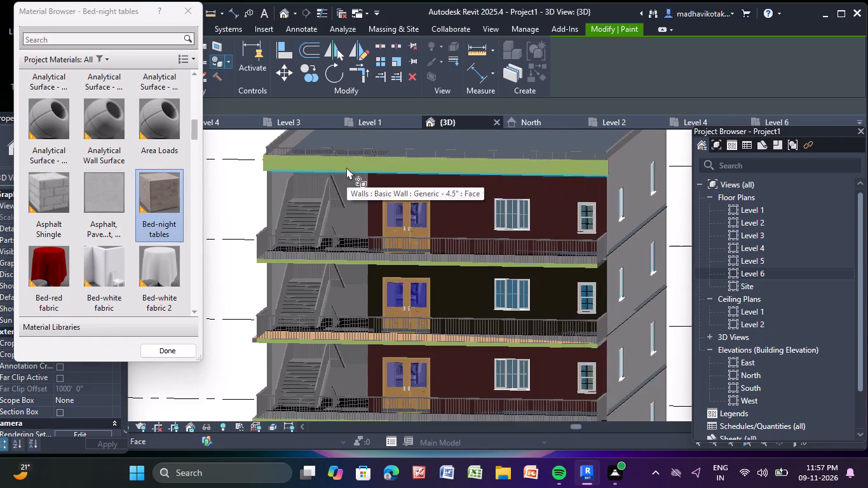
middle_drag(301, 298, 432, 299)
scroll(400, 228, up, 3)
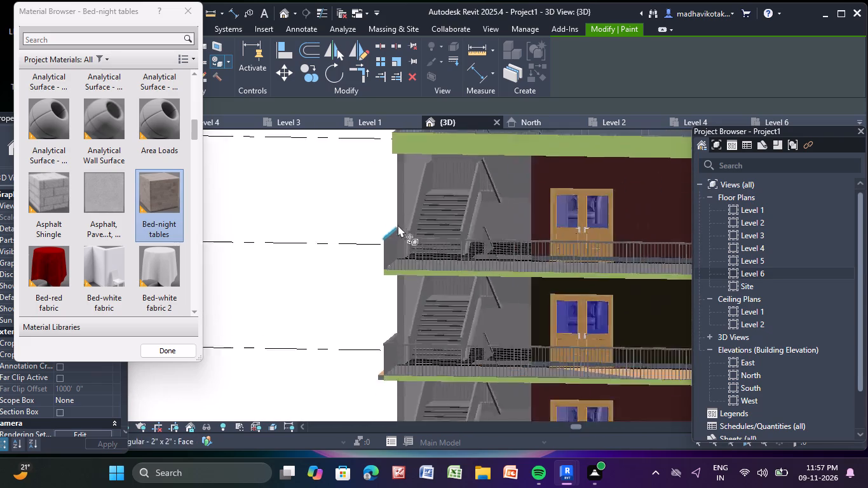
scroll(398, 225, up, 11)
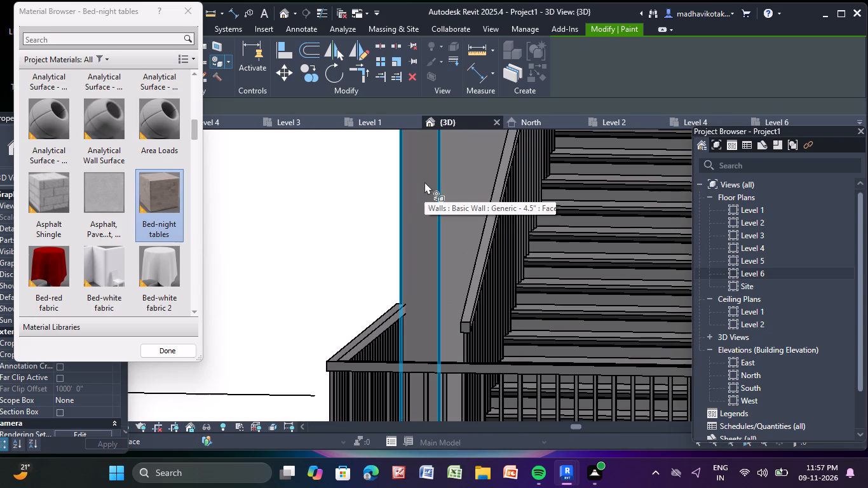
click(424, 182)
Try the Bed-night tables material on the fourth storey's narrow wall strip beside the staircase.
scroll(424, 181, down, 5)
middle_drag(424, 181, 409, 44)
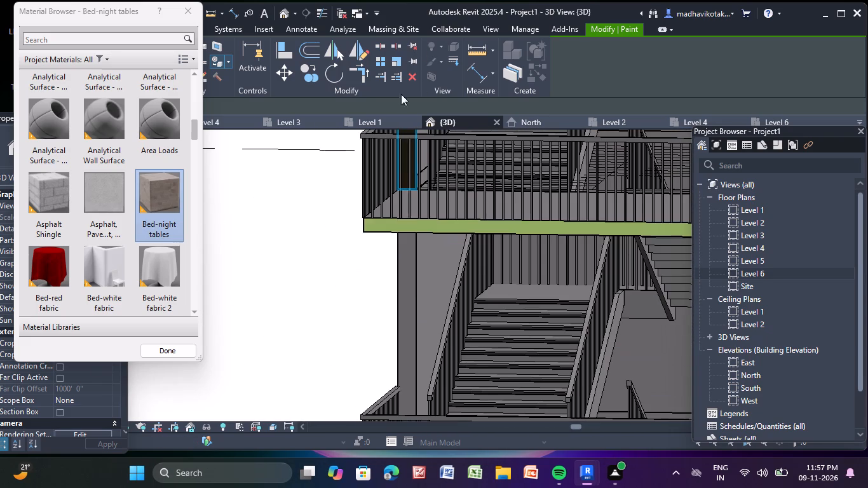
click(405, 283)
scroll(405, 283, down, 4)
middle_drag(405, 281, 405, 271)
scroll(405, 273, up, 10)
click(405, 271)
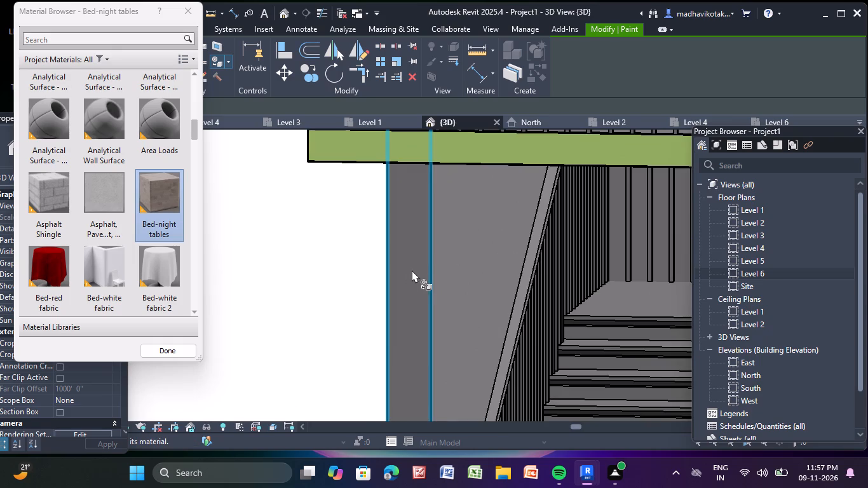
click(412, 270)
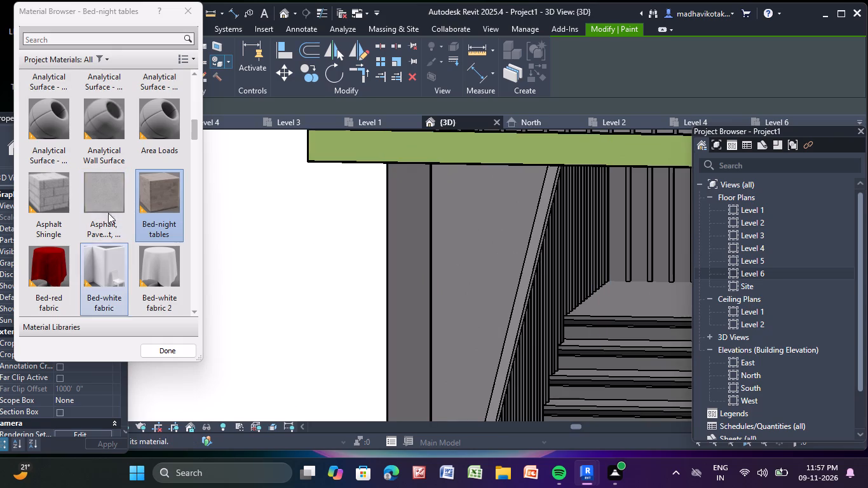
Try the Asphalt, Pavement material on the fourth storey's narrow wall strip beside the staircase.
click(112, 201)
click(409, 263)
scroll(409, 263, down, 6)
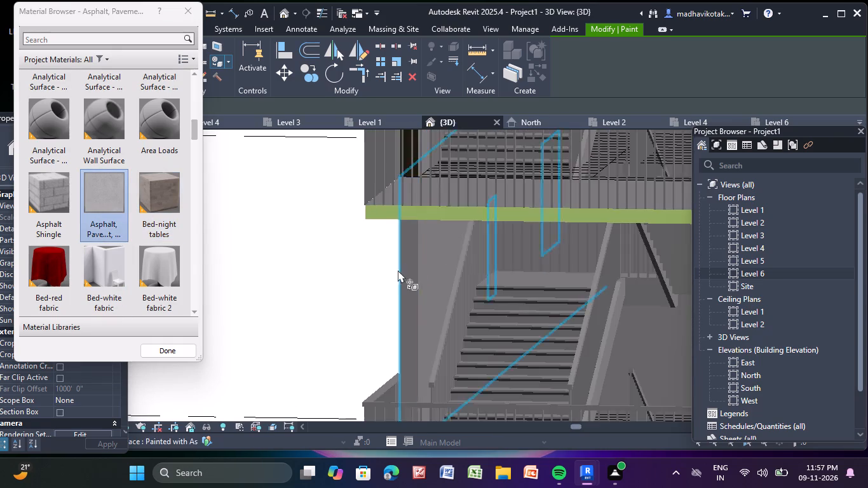
Try to paint the fourth storey's narrow wall strip beside the staircase with the Bed-red fabric material.
click(51, 268)
scroll(390, 290, up, 2)
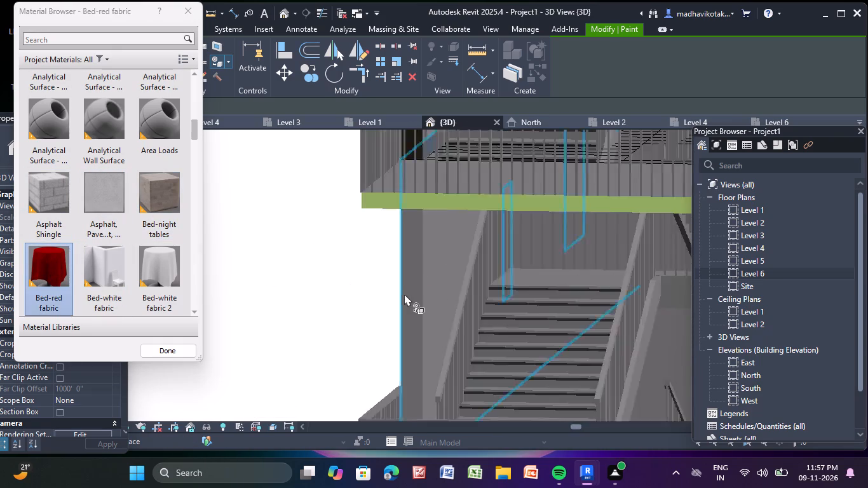
scroll(404, 294, up, 6)
click(417, 287)
scroll(417, 287, down, 19)
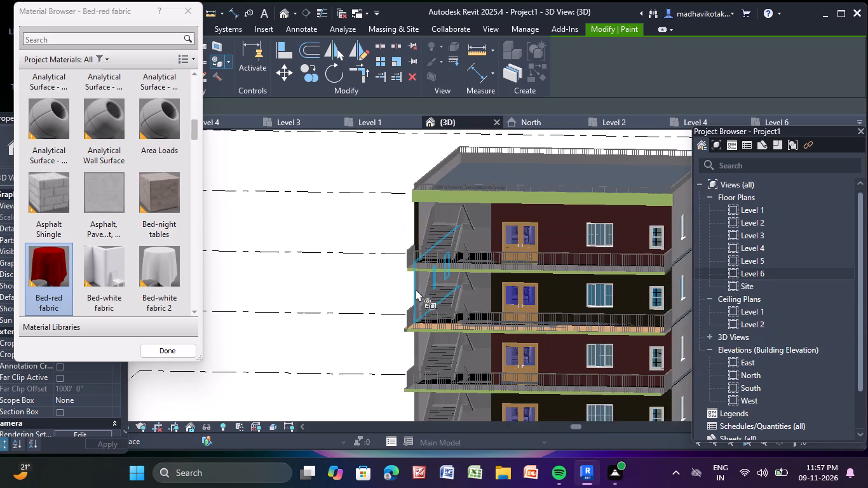
middle_drag(419, 314, 355, 222)
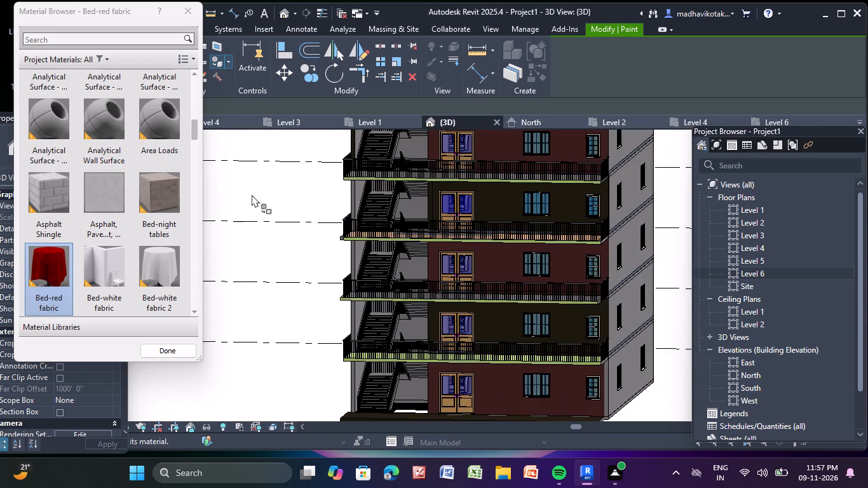
Paint the fourth storey's grey wall behind the staircase with the Analytical Floor material.
scroll(162, 163, up, 6)
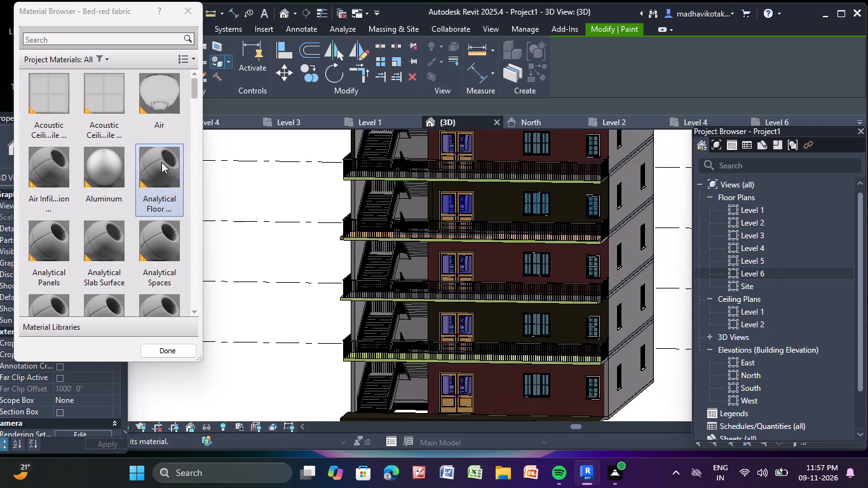
scroll(161, 162, up, 1)
click(161, 162)
scroll(458, 236, up, 3)
scroll(362, 196, up, 9)
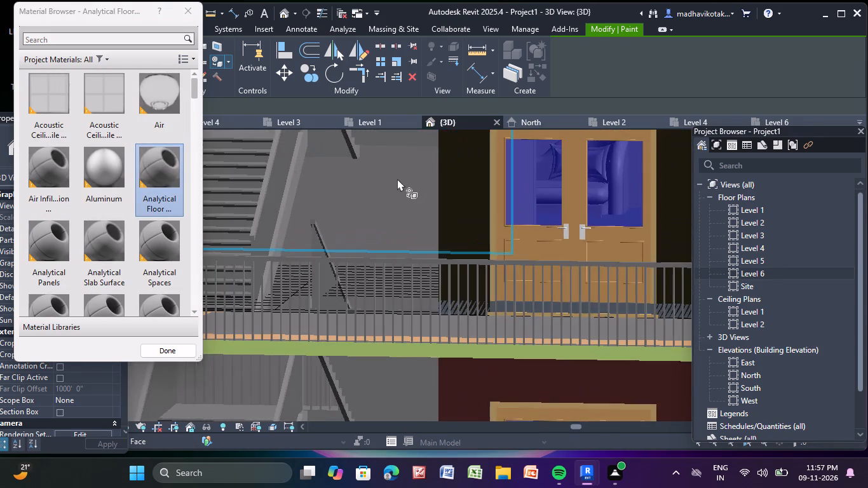
click(386, 177)
Examine the whole building's painted front facade, staircase bay and side walls from ground to roof.
scroll(386, 177, down, 12)
scroll(383, 257, down, 3)
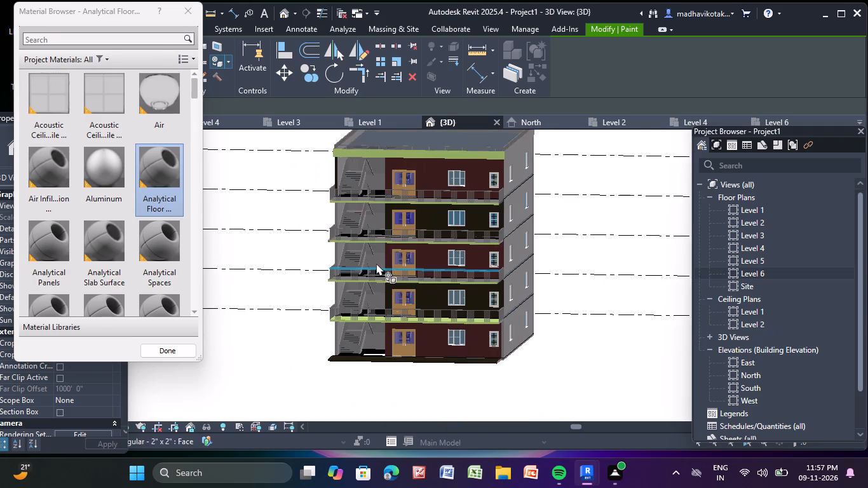
middle_drag(376, 263, 365, 218)
middle_drag(515, 203, 508, 247)
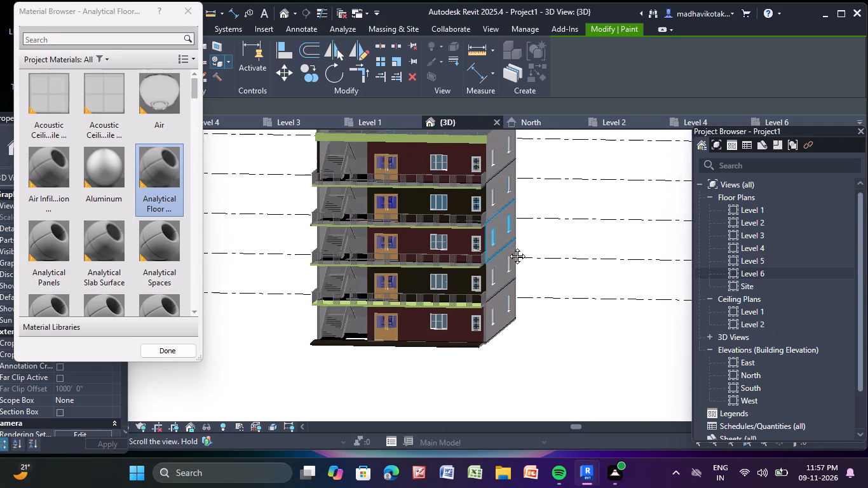
middle_drag(508, 247, 509, 290)
scroll(517, 215, up, 4)
scroll(495, 204, down, 1)
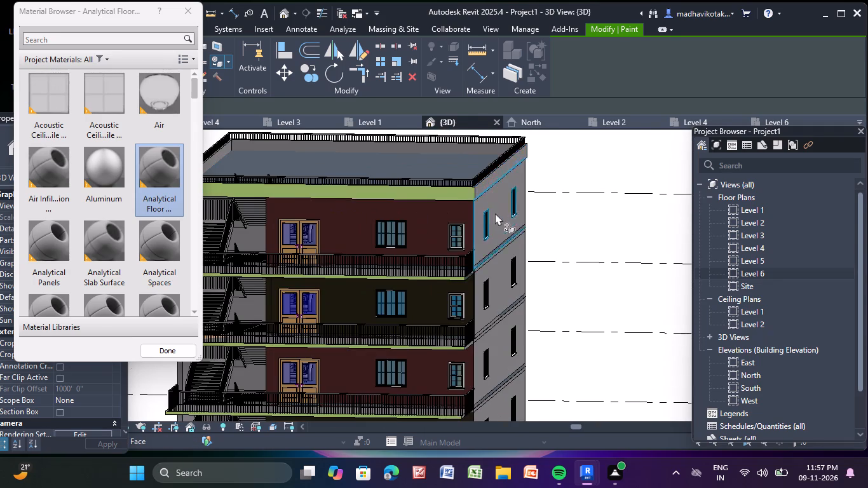
scroll(495, 213, down, 3)
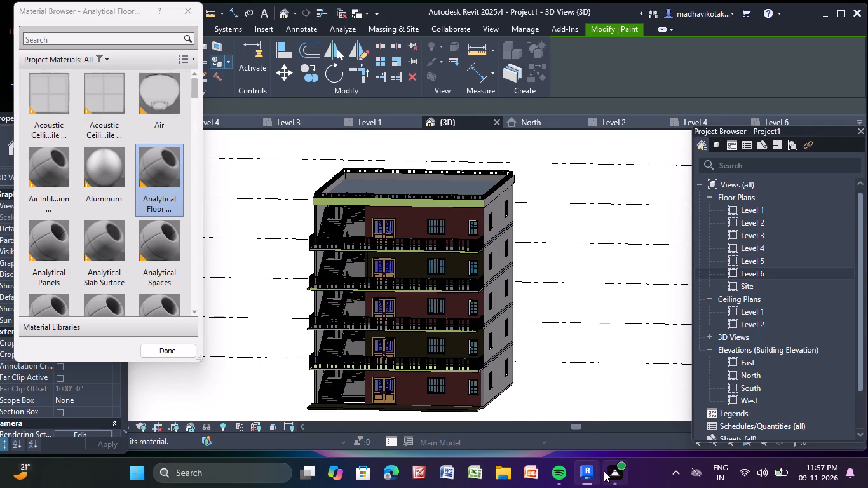
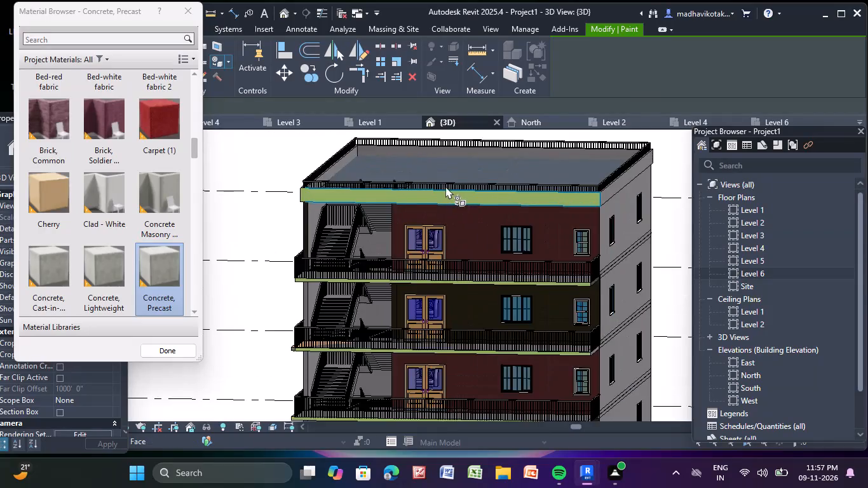
Paint the roof slab's top surface with the Concrete, Precast material.
scroll(445, 185, up, 9)
middle_drag(431, 191, 403, 306)
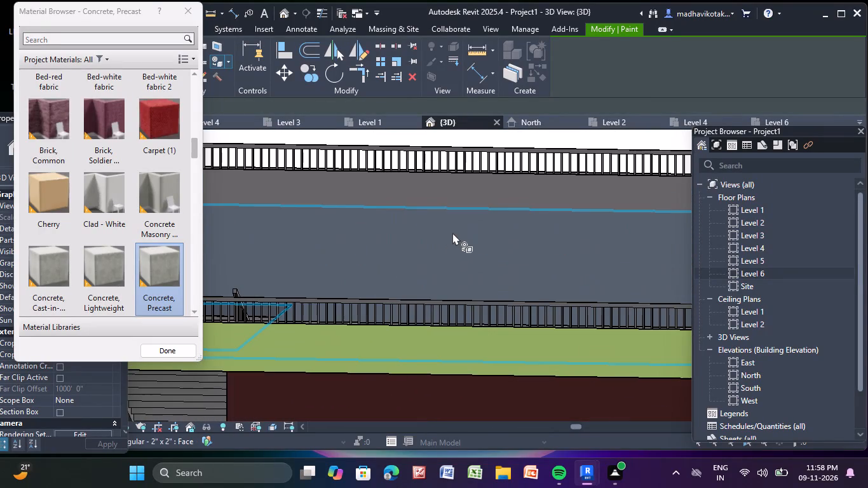
click(451, 233)
Paint the fourth storey's balcony floor with the Concrete, Precast material.
scroll(449, 233, down, 10)
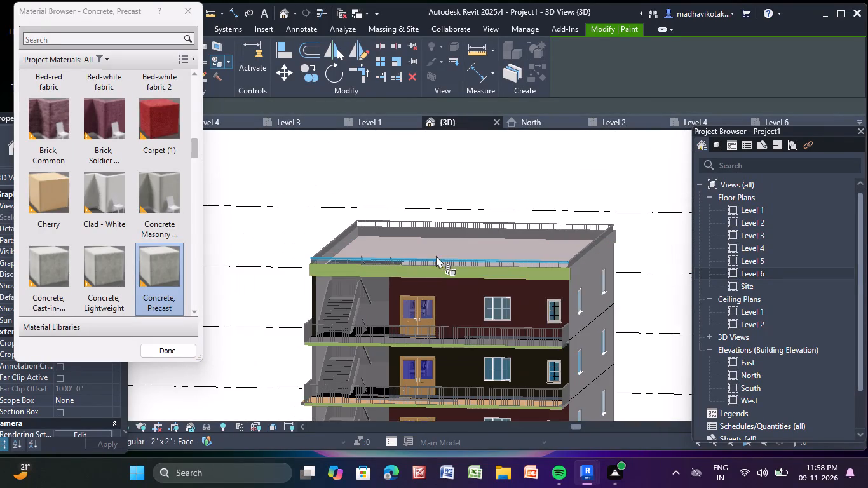
middle_drag(436, 255, 426, 199)
scroll(573, 311, up, 4)
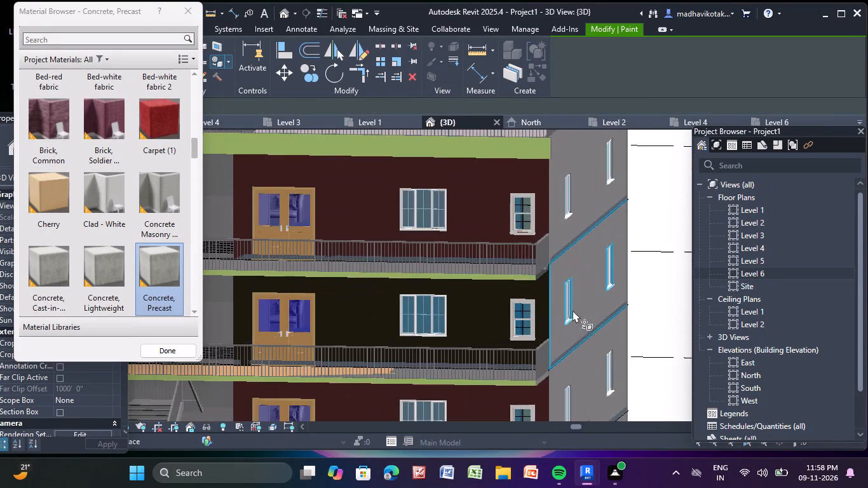
middle_drag(294, 301, 323, 280)
scroll(295, 301, up, 1)
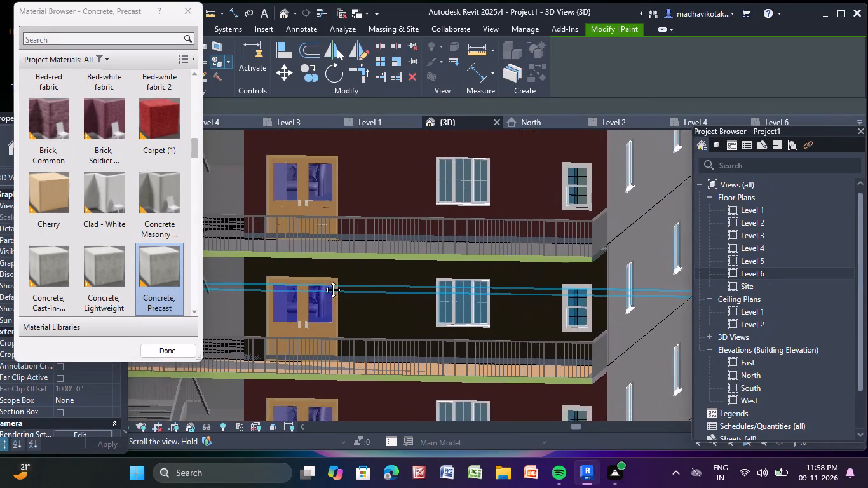
middle_drag(323, 280, 445, 175)
scroll(409, 214, up, 5)
scroll(371, 269, up, 7)
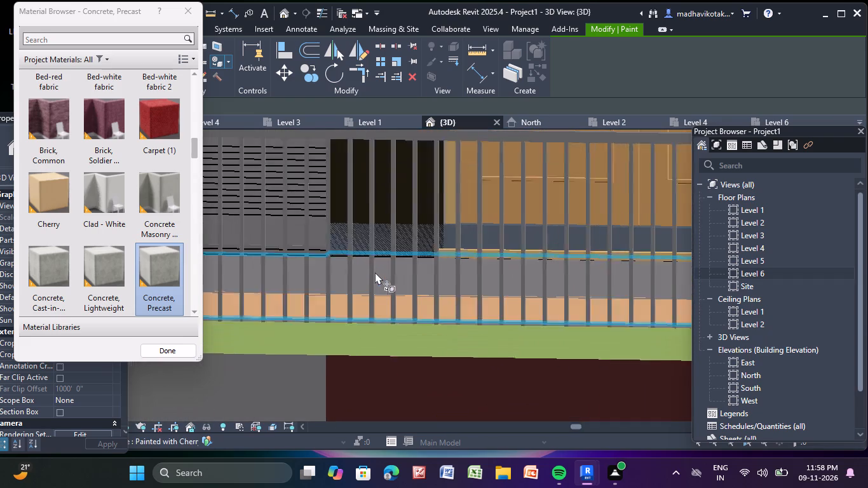
scroll(375, 272, up, 1)
click(376, 285)
Paint the third and second storeys' balcony floors with the Concrete, Precast material.
scroll(376, 285, down, 6)
middle_drag(375, 281, 376, 273)
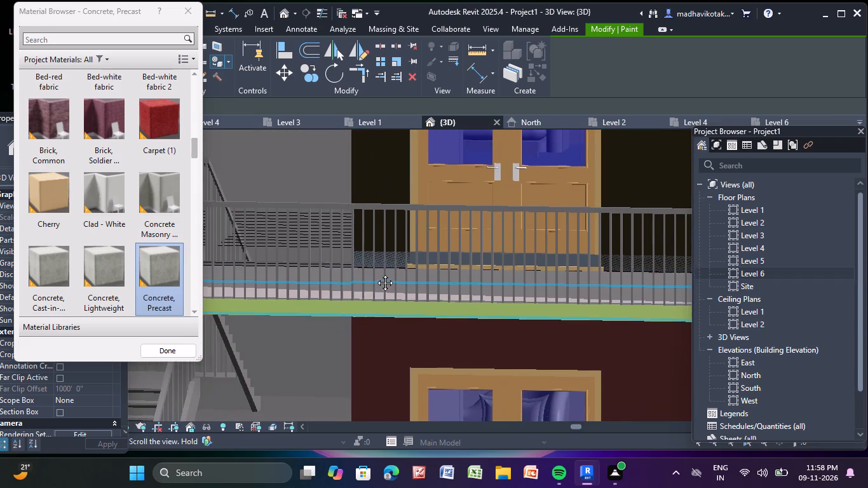
middle_drag(376, 273, 371, 168)
scroll(385, 305, down, 3)
middle_drag(384, 307, 393, 30)
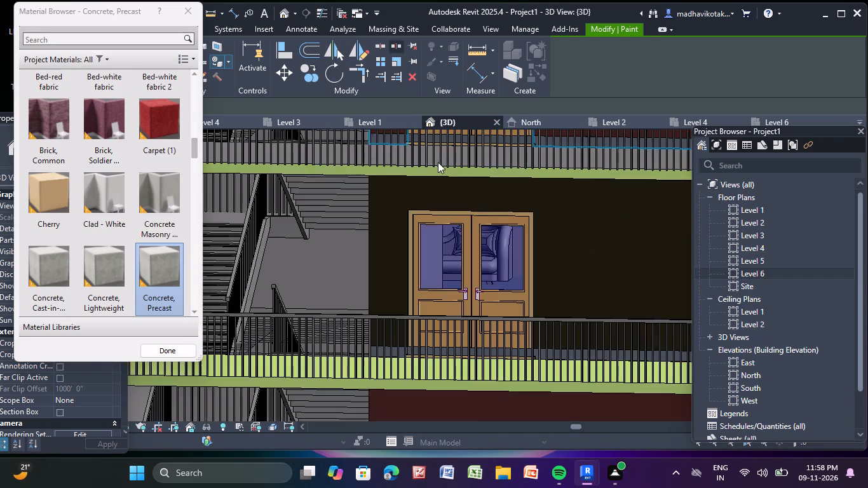
scroll(442, 161, up, 8)
click(468, 146)
scroll(468, 148, down, 5)
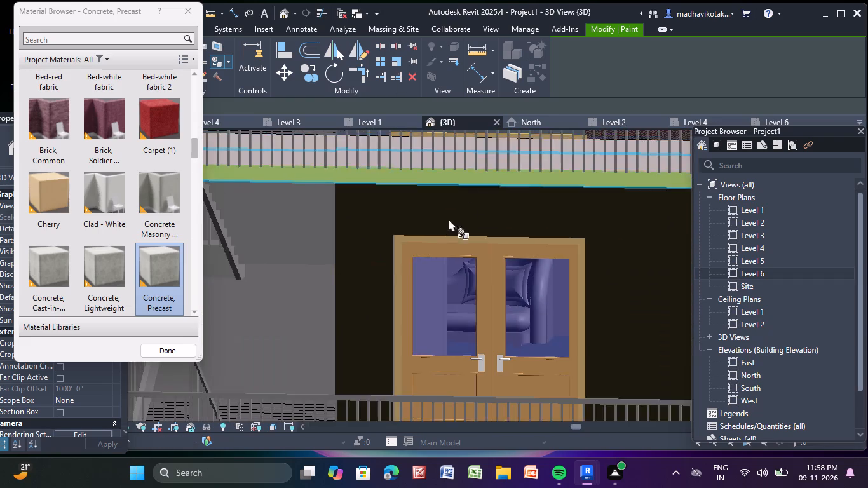
scroll(447, 226, down, 3)
middle_drag(443, 262, 449, 69)
scroll(461, 194, up, 14)
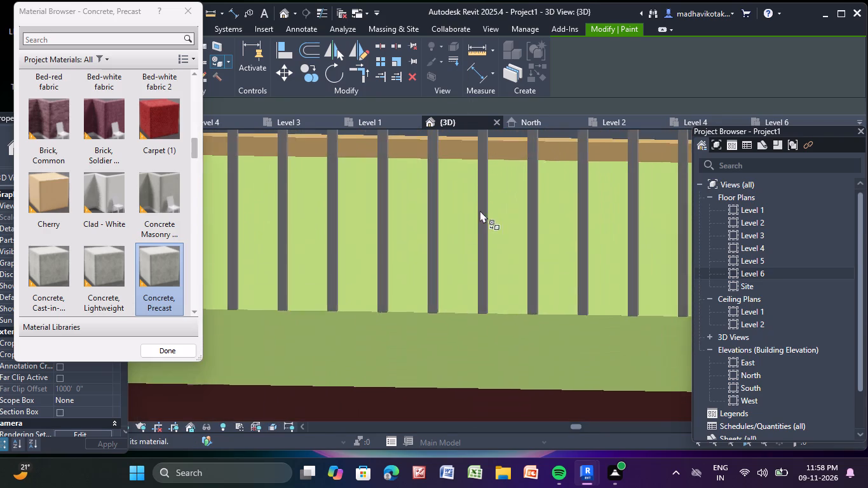
click(456, 210)
Paint the top of the ground-level plinth in front of the entrance door with Concrete, Precast.
scroll(456, 210, down, 13)
scroll(445, 267, down, 3)
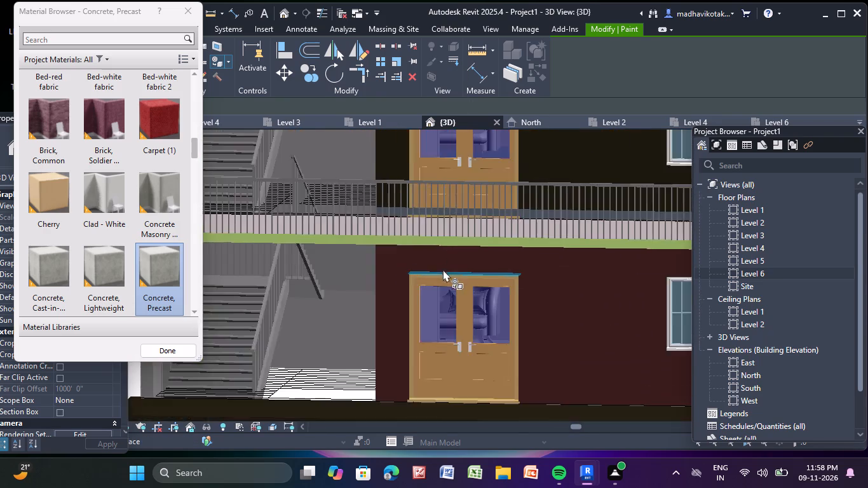
middle_drag(443, 269, 426, 147)
scroll(440, 228, up, 9)
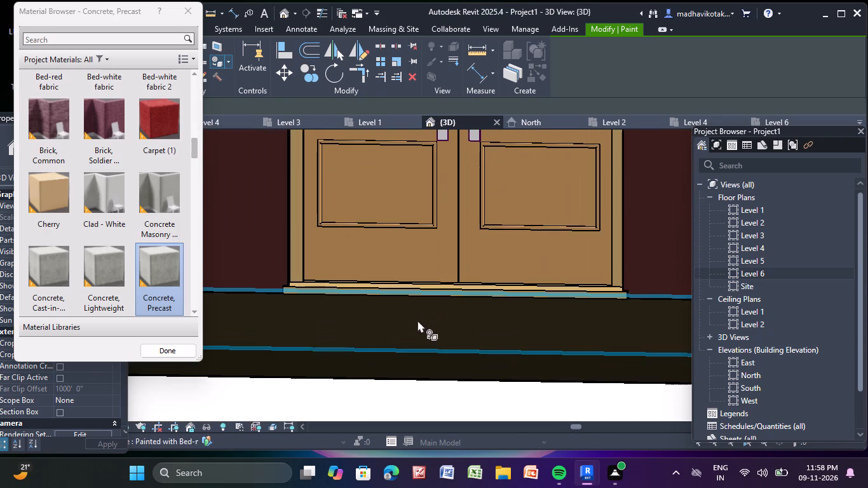
click(417, 320)
Paint the fifth storey's balcony floor with the Concrete, Precast material.
scroll(417, 320, down, 12)
scroll(423, 222, down, 4)
middle_drag(423, 222, 424, 375)
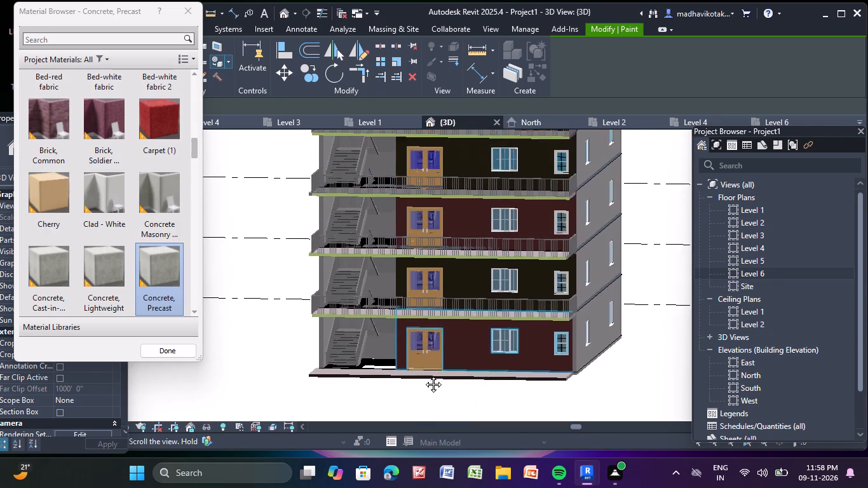
middle_drag(424, 375, 426, 415)
scroll(379, 240, up, 6)
middle_drag(382, 236, 383, 261)
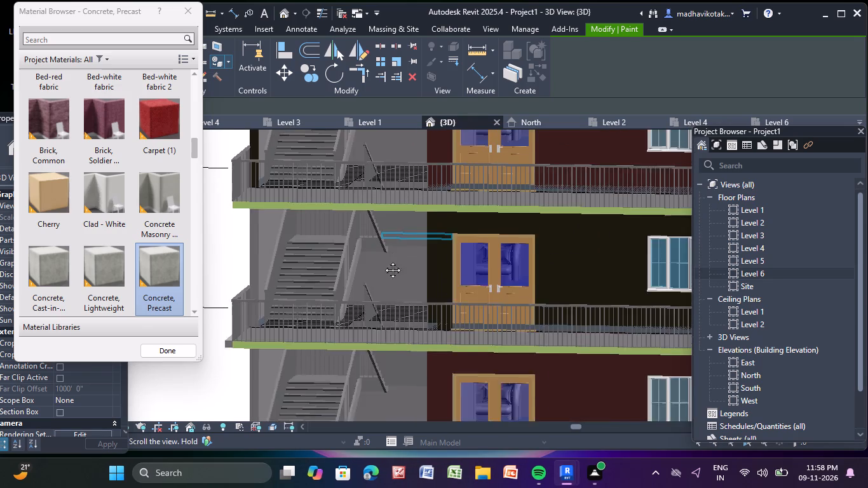
middle_drag(383, 261, 382, 313)
scroll(380, 321, up, 4)
scroll(445, 247, up, 9)
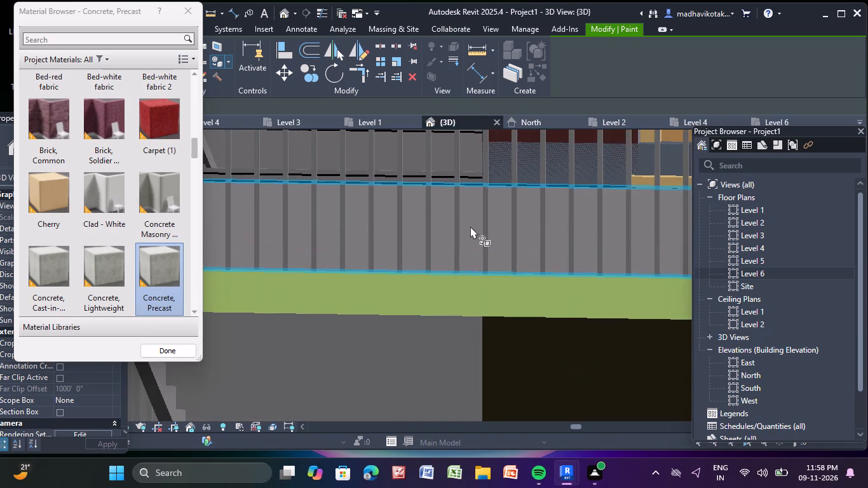
click(470, 226)
Paint the walls behind the staircase on the second and third storeys with Concrete, Precast.
scroll(469, 226, down, 12)
middle_drag(465, 224, 428, 395)
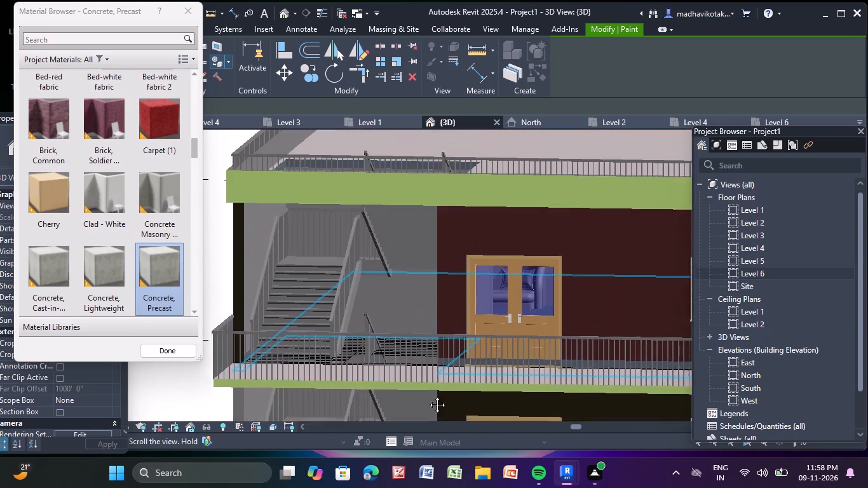
middle_drag(428, 395, 420, 428)
scroll(417, 318, down, 2)
middle_drag(409, 348, 447, 187)
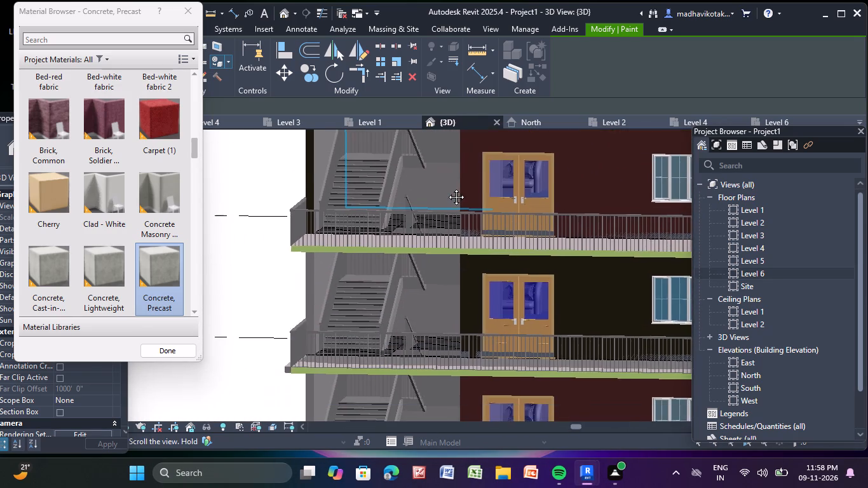
middle_drag(447, 187, 461, 33)
scroll(422, 222, down, 2)
middle_drag(418, 233, 448, 155)
scroll(438, 257, up, 8)
click(479, 282)
scroll(479, 280, down, 5)
middle_drag(479, 280, 471, 396)
middle_drag(470, 405, 468, 415)
click(486, 266)
Paint the walls behind the staircase on the fourth and fifth storeys with Concrete, Precast.
scroll(485, 266, down, 2)
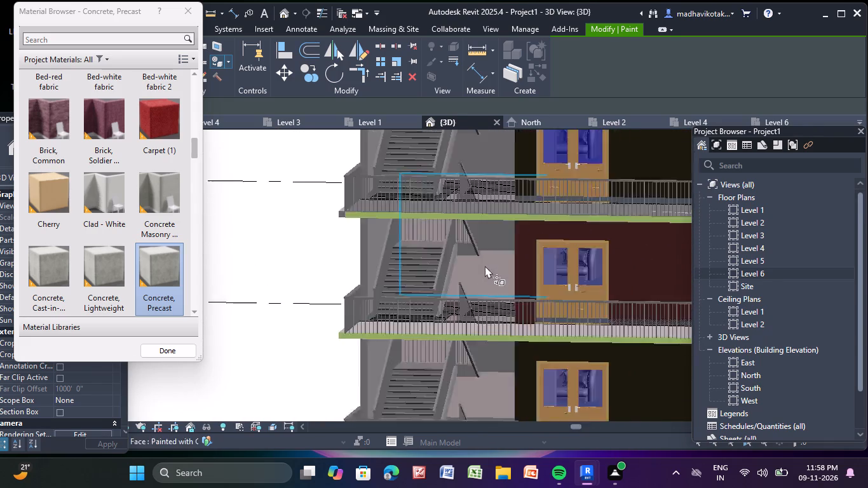
scroll(485, 266, down, 1)
middle_drag(485, 266, 489, 370)
click(484, 280)
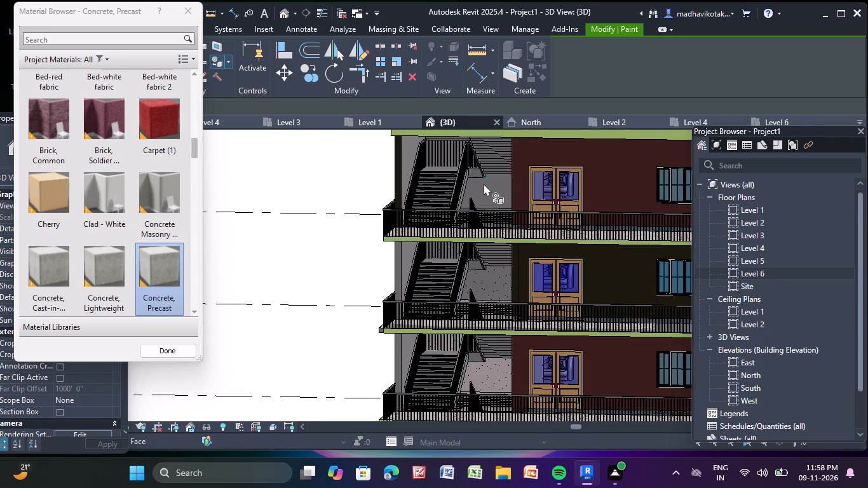
click(484, 184)
scroll(484, 184, down, 5)
scroll(481, 203, up, 8)
middle_drag(481, 205, 445, 363)
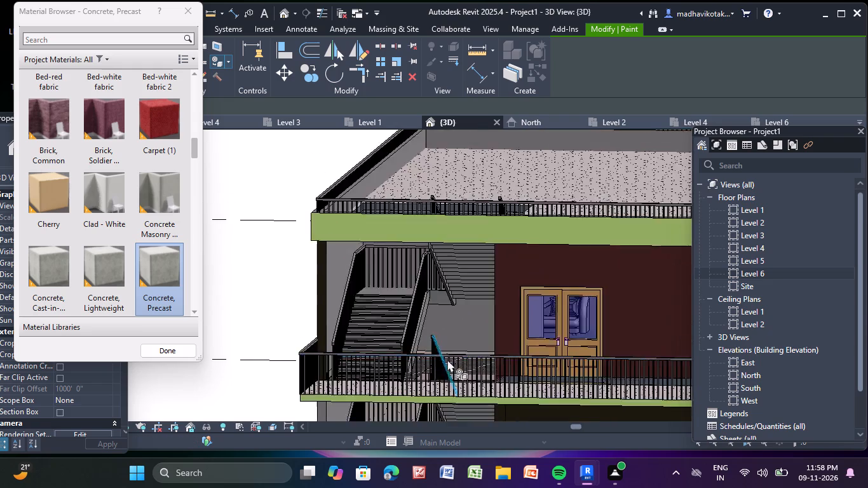
scroll(455, 350, up, 5)
click(487, 294)
Paint the ground storey's wall behind the staircase and the strip along its base with Concrete, Precast.
scroll(487, 292, down, 5)
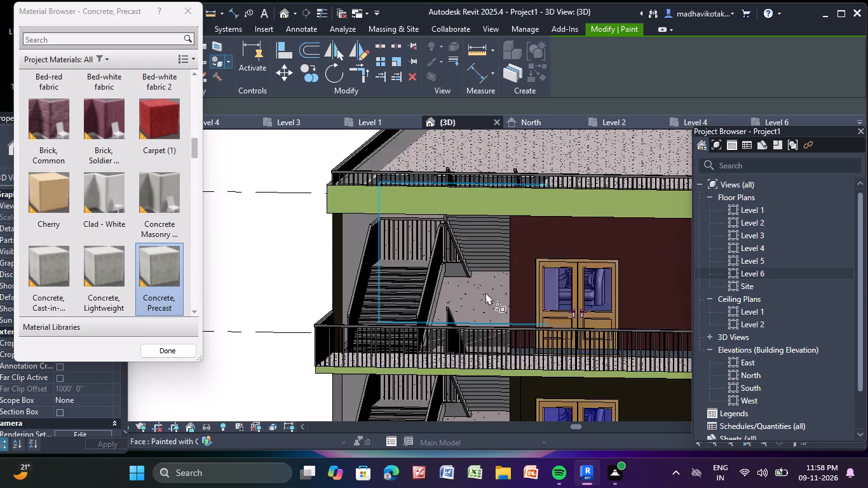
middle_drag(485, 292, 426, 1)
scroll(380, 140, up, 1)
scroll(391, 204, down, 2)
middle_drag(393, 346, 398, 102)
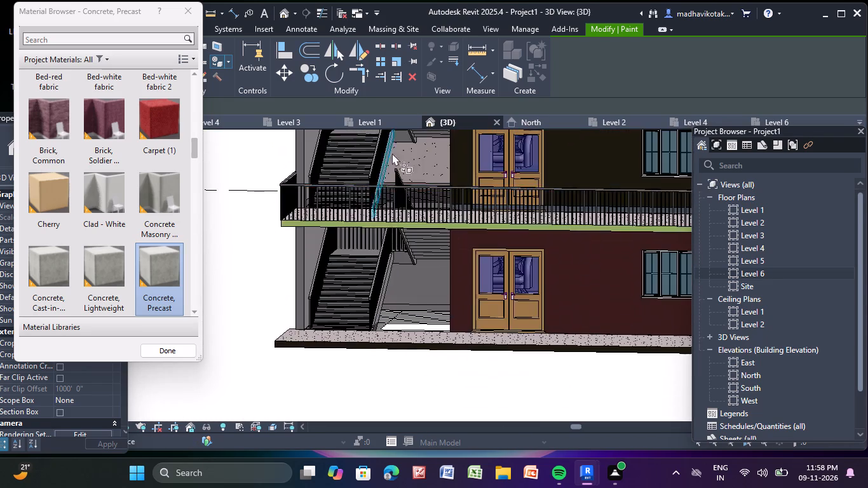
scroll(400, 301, up, 4)
click(424, 277)
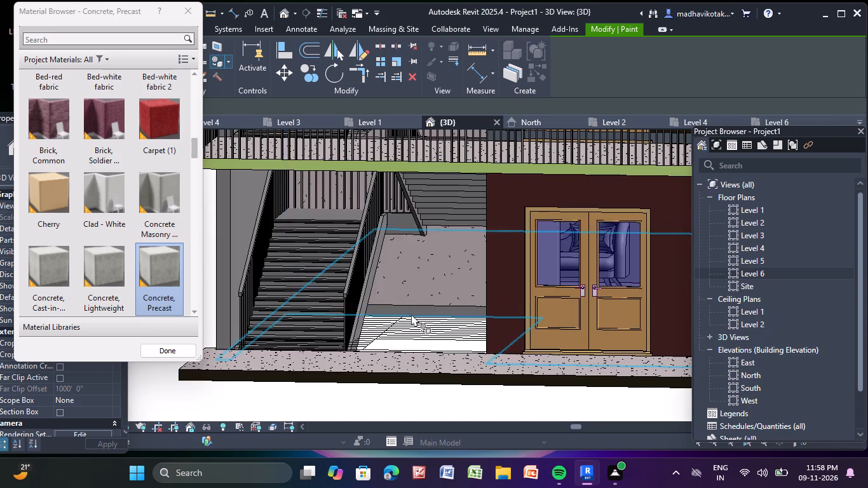
scroll(411, 314, up, 11)
click(410, 310)
Paint the third storey's side wall with the two narrow windows in the Bed-white fabric material.
scroll(410, 309, down, 5)
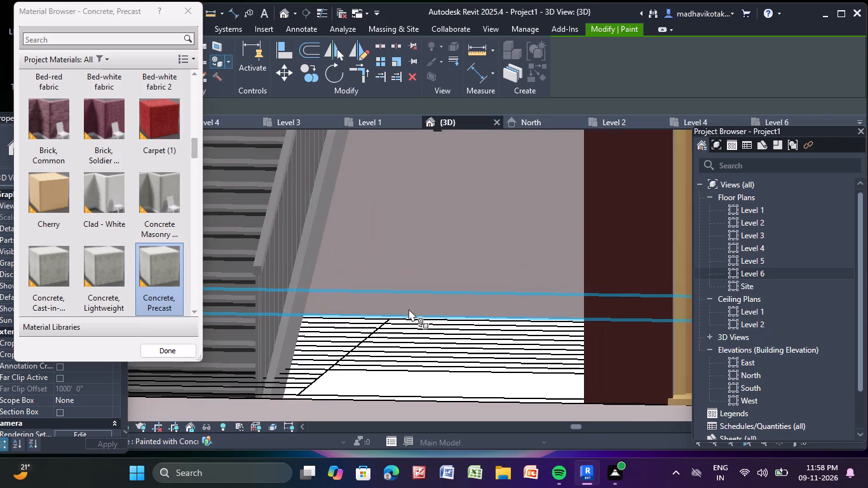
scroll(299, 299, down, 11)
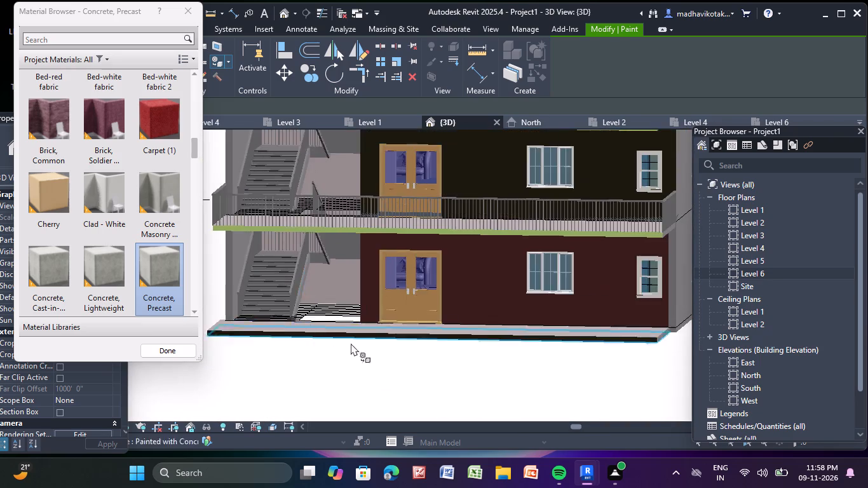
scroll(363, 351, down, 3)
scroll(447, 341, down, 2)
middle_drag(568, 312, 562, 374)
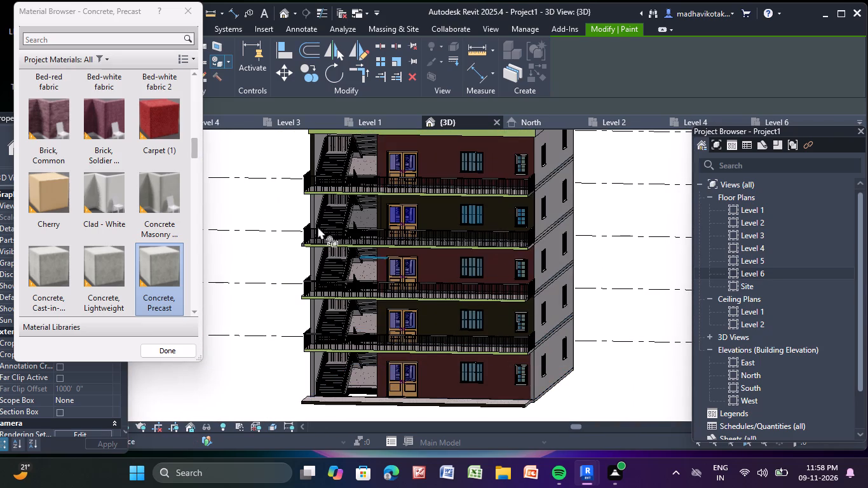
click(113, 100)
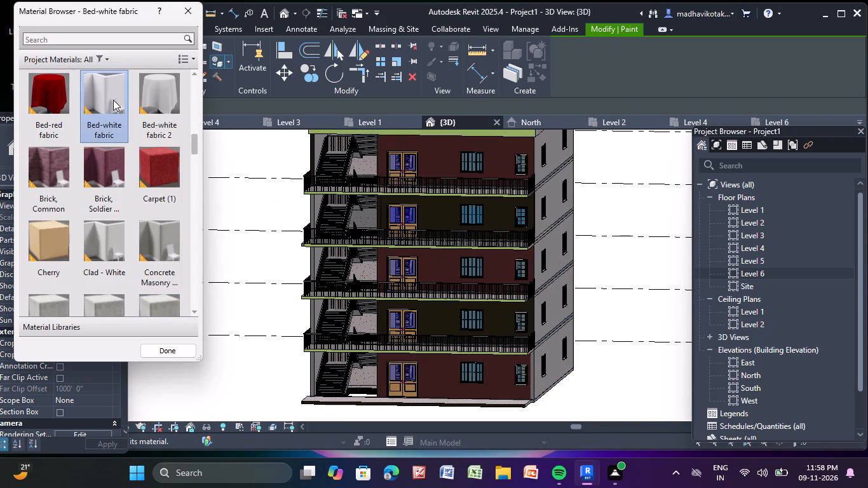
scroll(566, 234, up, 7)
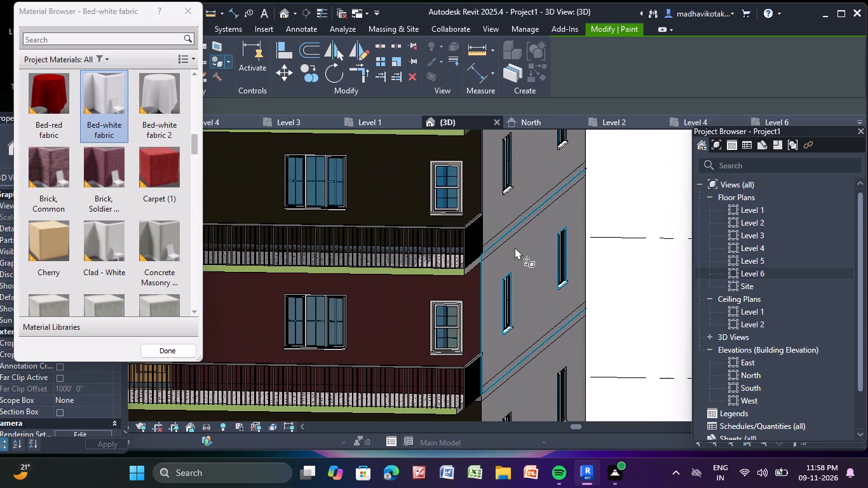
click(516, 254)
Paint the fourth storey's side wall with the Bed-white fabric material.
click(489, 216)
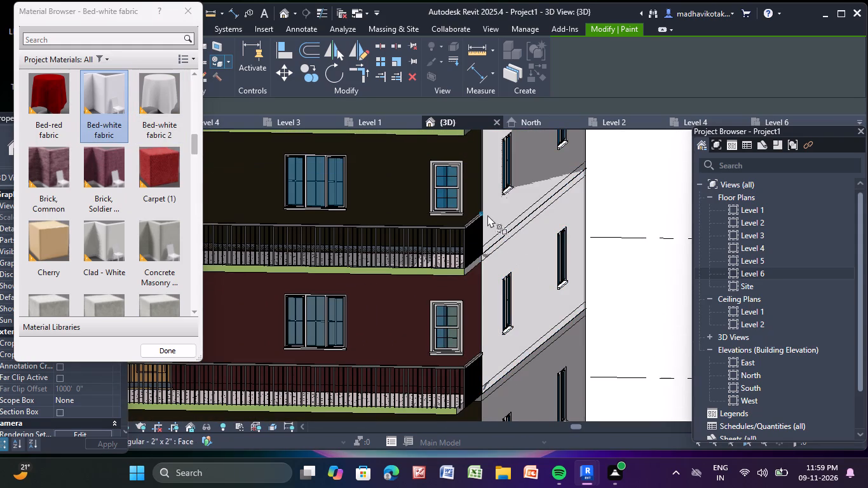
middle_drag(487, 215, 432, 298)
middle_click(431, 298)
click(480, 245)
scroll(517, 215, up, 4)
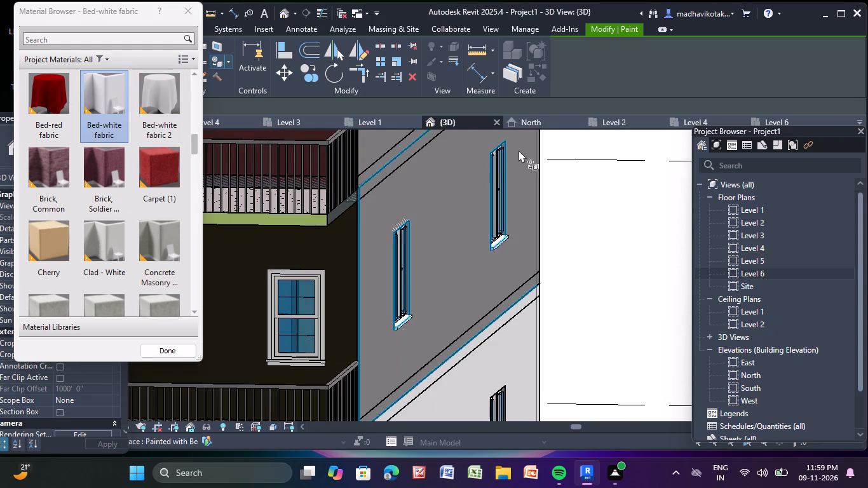
click(518, 149)
scroll(517, 149, down, 5)
click(433, 250)
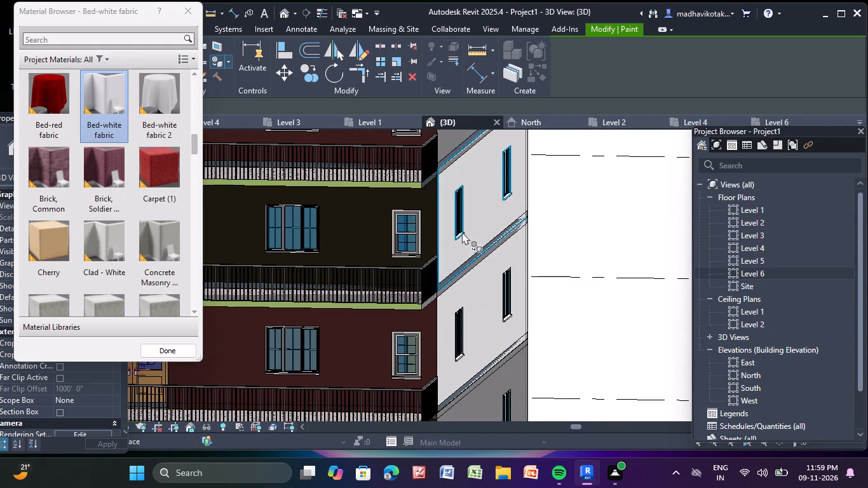
Paint the fifth storey's side wall and the parapet's side face above it with Bed-white fabric.
middle_drag(471, 223, 409, 339)
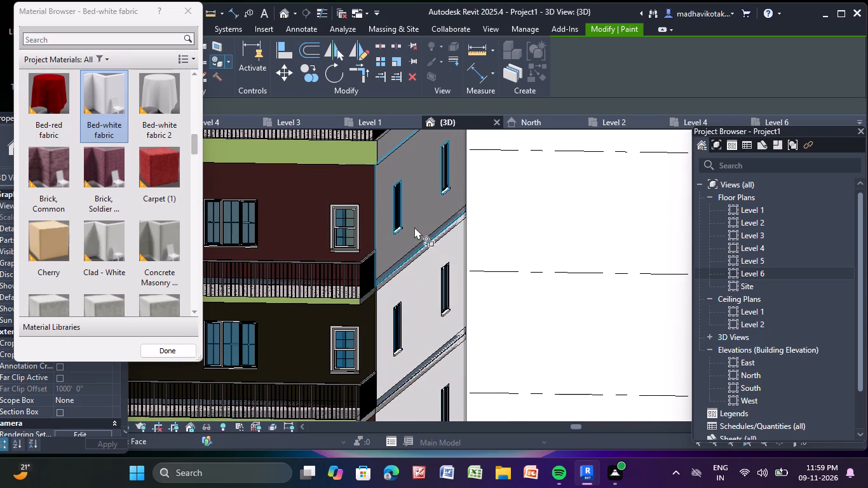
click(414, 227)
middle_drag(392, 134, 387, 208)
scroll(387, 208, up, 3)
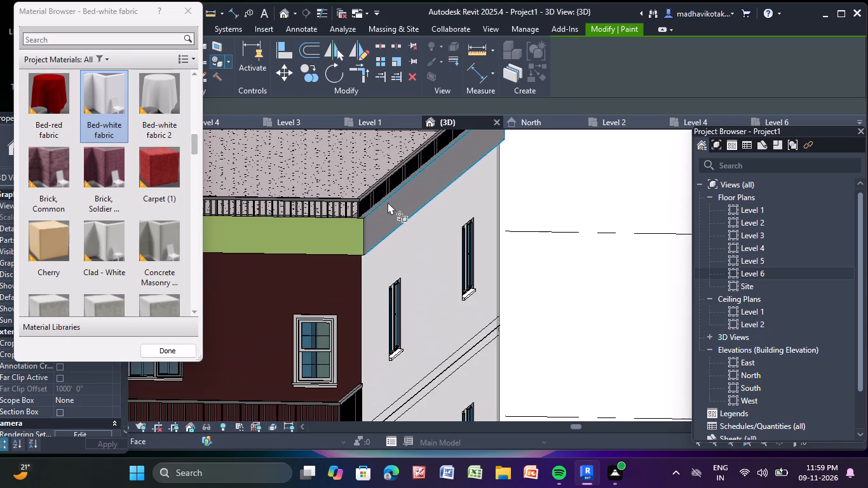
click(388, 202)
Paint the second and ground storeys' side walls with the Bed-white fabric material.
scroll(395, 218, down, 4)
middle_drag(410, 278, 403, 0)
scroll(403, 4, down, 1)
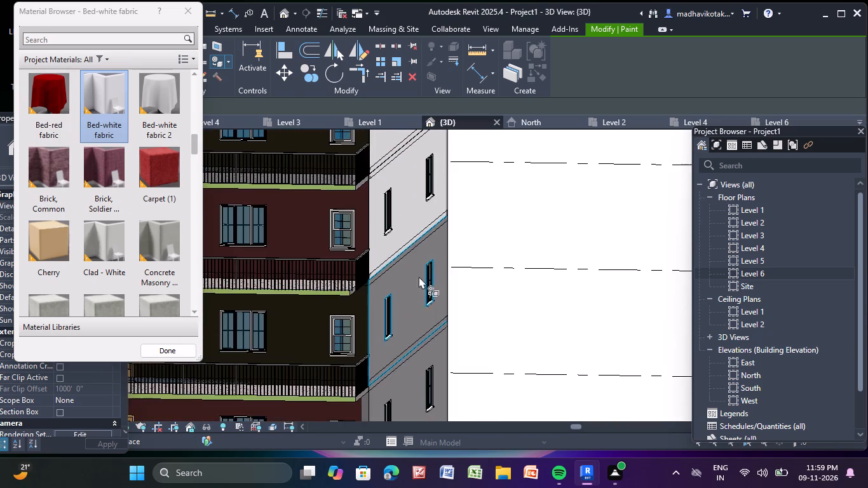
scroll(393, 318, up, 3)
click(395, 348)
middle_drag(395, 347, 395, 303)
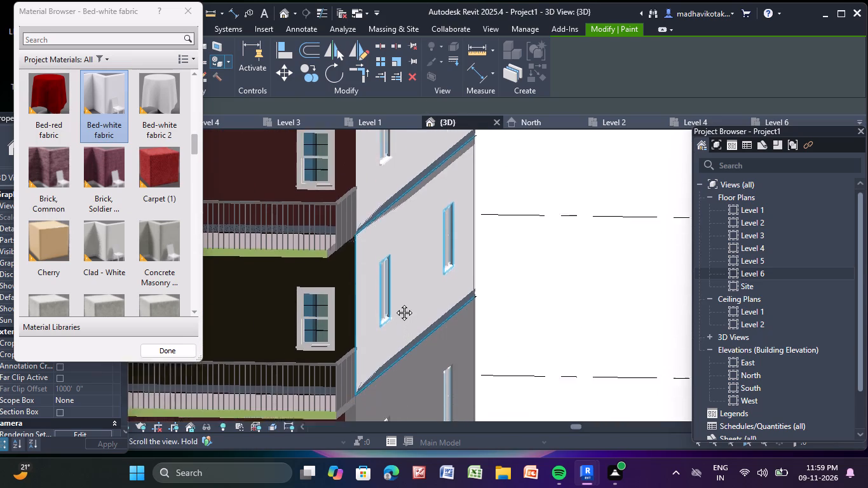
middle_drag(395, 303, 382, 136)
click(400, 240)
scroll(372, 269, up, 4)
scroll(282, 260, up, 4)
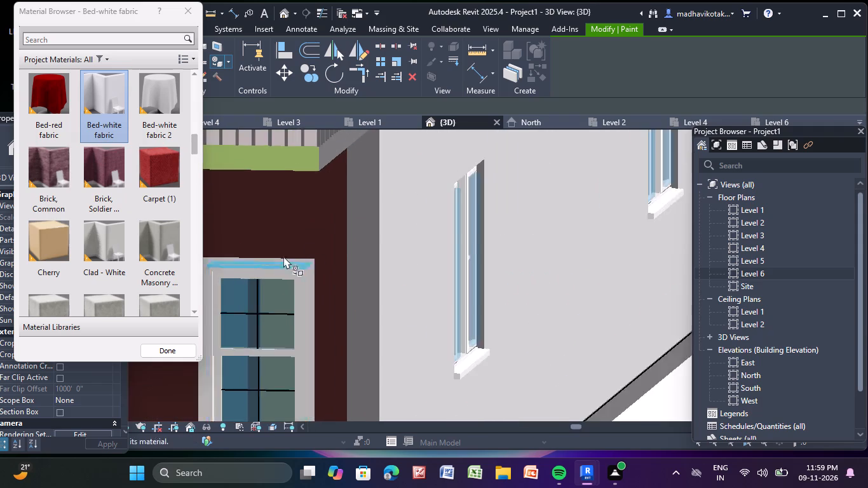
Paint the narrow front end face of the ground storey's side wall, beside the red front wall, with Bed-white fabric.
scroll(351, 230, up, 4)
click(367, 223)
scroll(369, 222, down, 11)
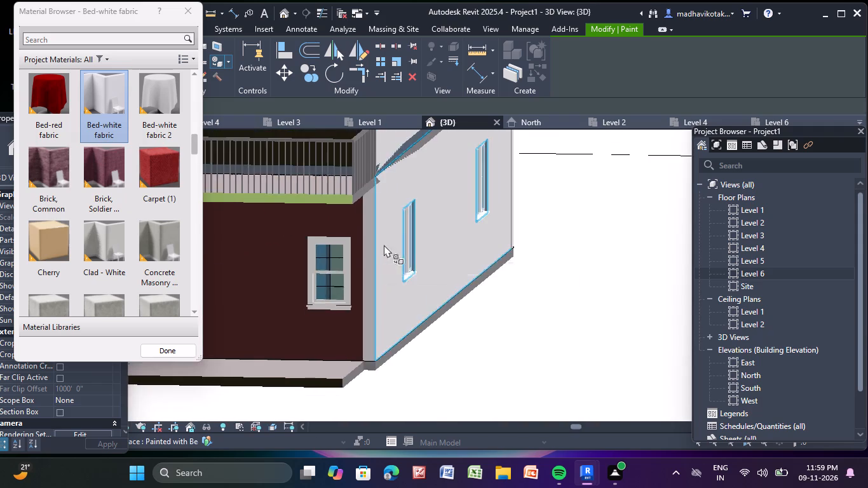
Paint the fifth, fourth and third storeys' outer side walls on the building's staircase side with Bed-white fabric.
middle_drag(384, 245, 621, 331)
scroll(644, 324, down, 5)
scroll(554, 311, down, 4)
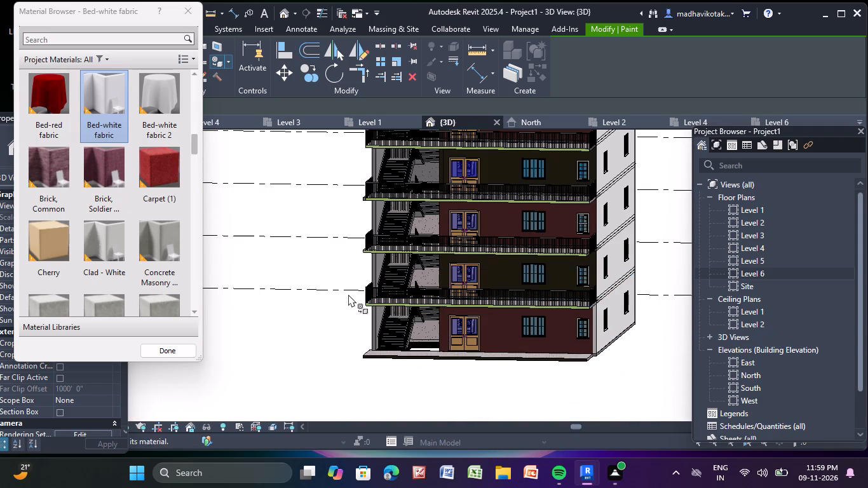
shift+middle_drag(348, 294, 477, 335)
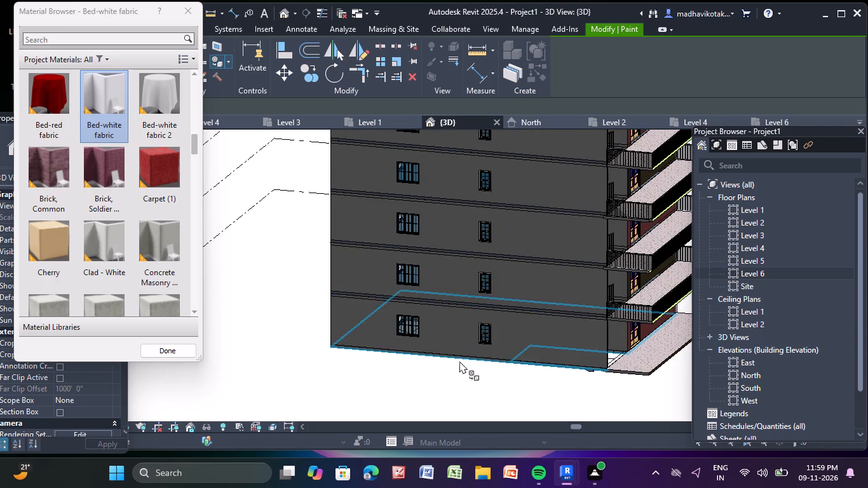
middle_drag(466, 216, 422, 291)
click(498, 215)
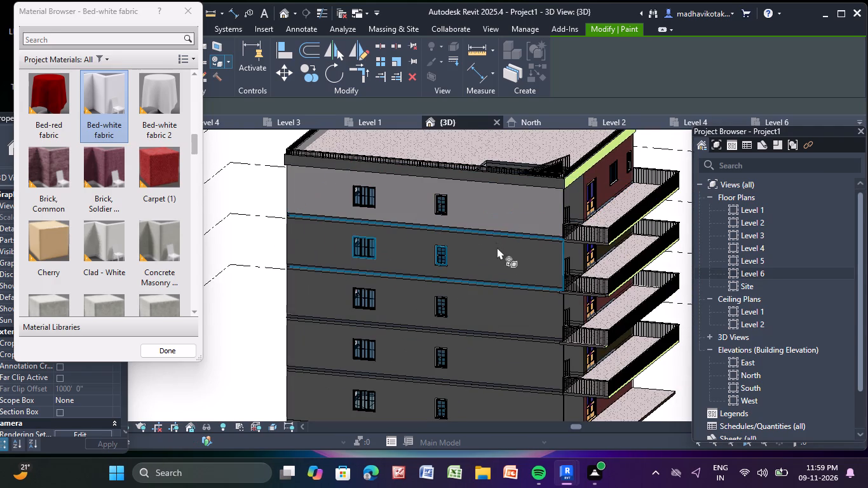
click(500, 263)
click(500, 306)
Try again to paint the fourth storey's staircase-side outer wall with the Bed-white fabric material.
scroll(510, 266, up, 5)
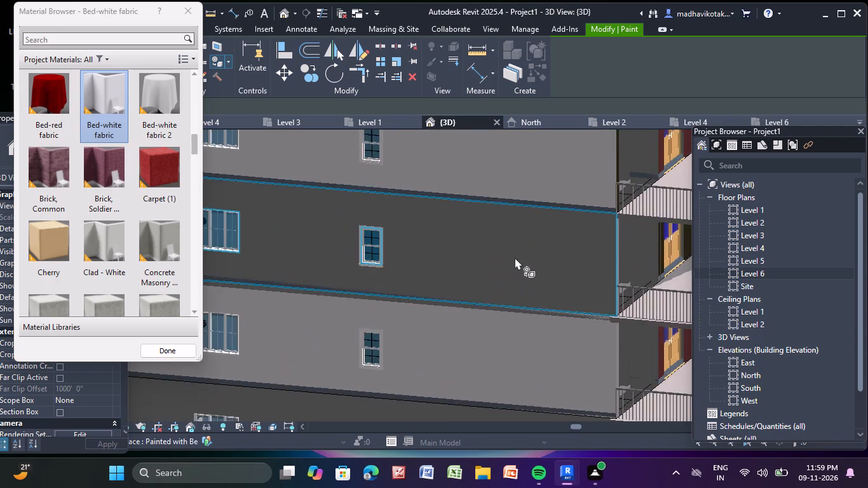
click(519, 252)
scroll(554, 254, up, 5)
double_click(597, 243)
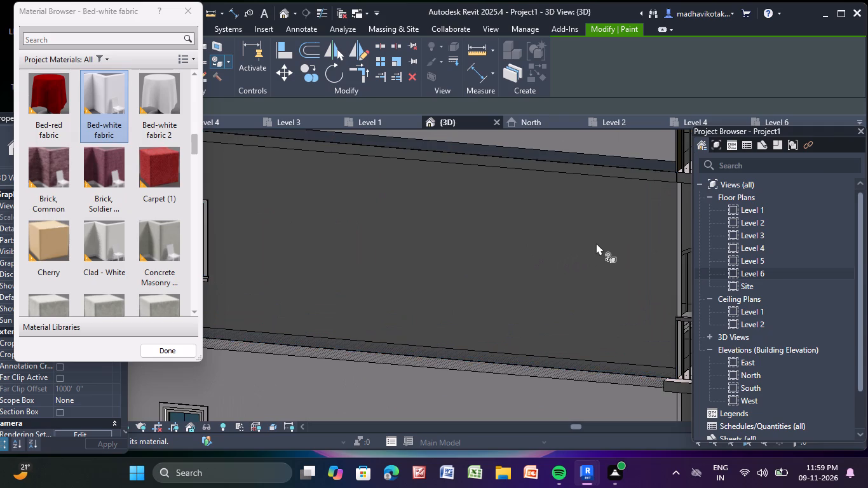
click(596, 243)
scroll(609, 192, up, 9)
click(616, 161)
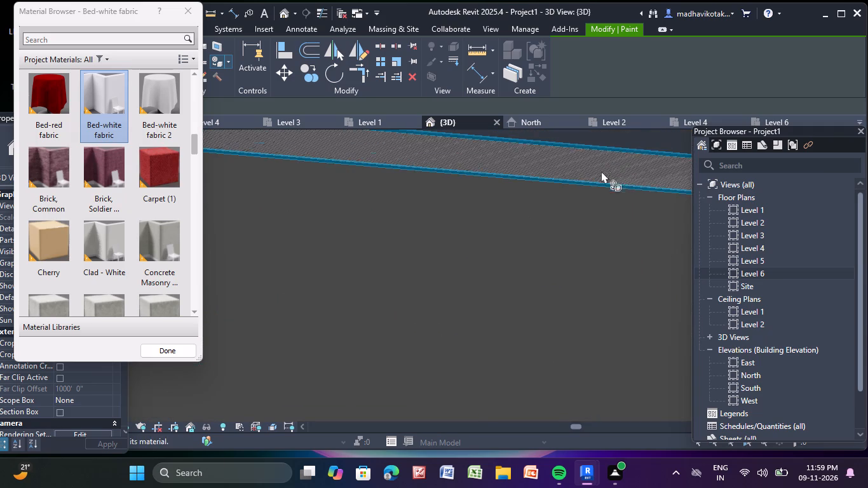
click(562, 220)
Paint the second and ground storeys' outer side walls on the staircase side with Bed-white fabric.
scroll(562, 220, down, 18)
middle_drag(541, 288, 531, 224)
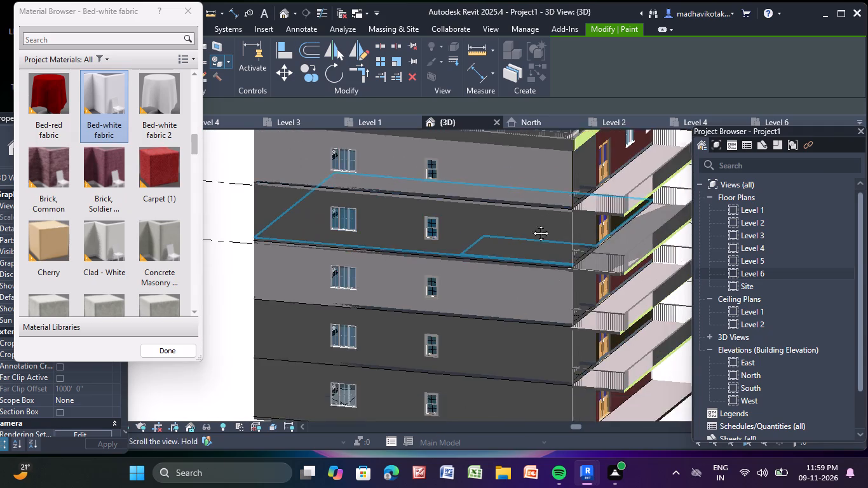
middle_drag(531, 224, 526, 201)
click(499, 297)
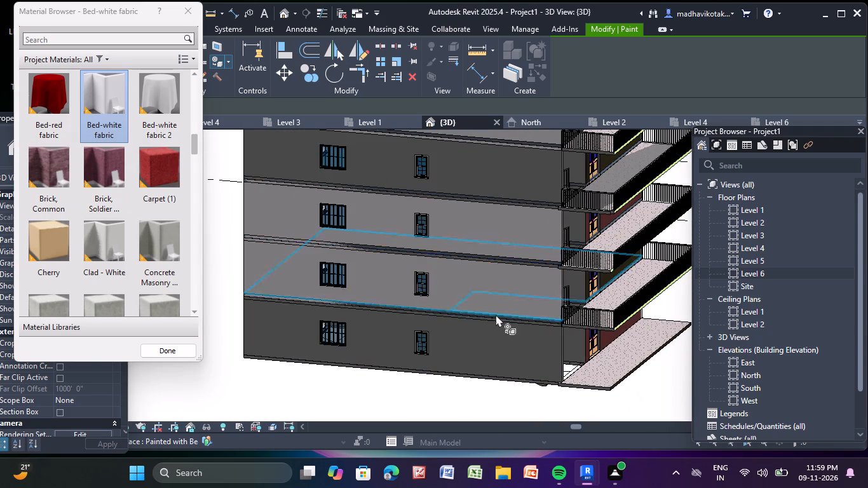
click(486, 337)
Paint the parapet's side face above the fifth storey's staircase-side wall with Bed-white fabric.
middle_drag(484, 240, 494, 345)
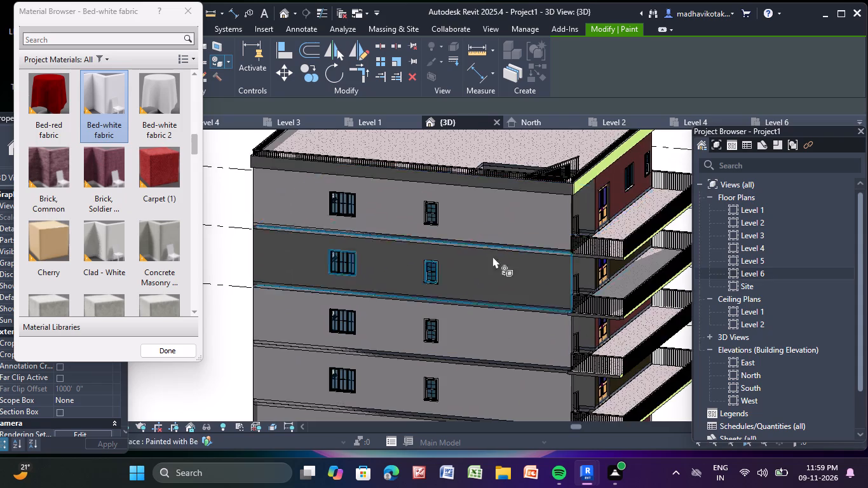
scroll(469, 168, up, 8)
click(537, 180)
scroll(526, 193, down, 6)
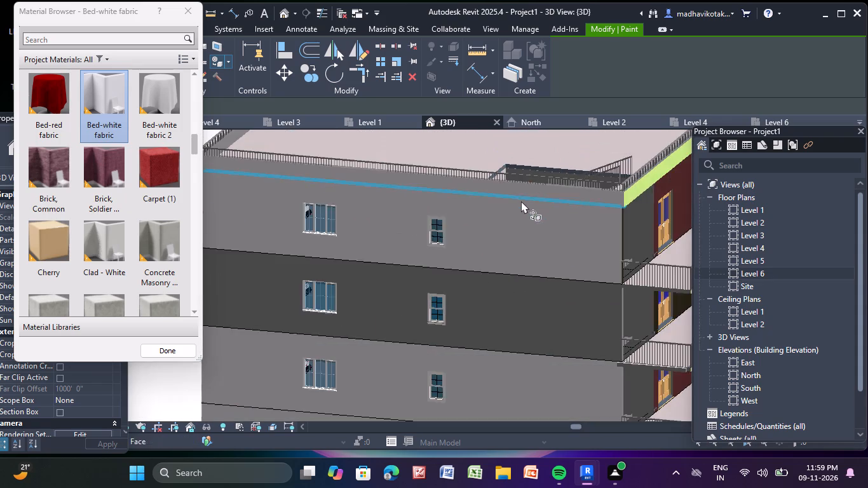
Paint the fifth, fourth and third storeys' inner staircase walls beside the entrance doors with Bed-white fabric.
scroll(521, 201, down, 6)
scroll(572, 221, up, 11)
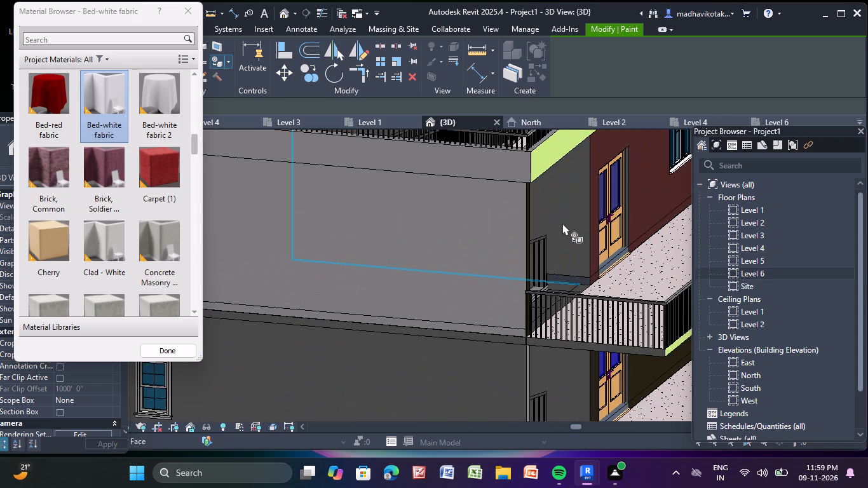
click(560, 223)
scroll(549, 278, down, 2)
middle_drag(549, 283, 506, 102)
scroll(508, 107, up, 1)
click(515, 173)
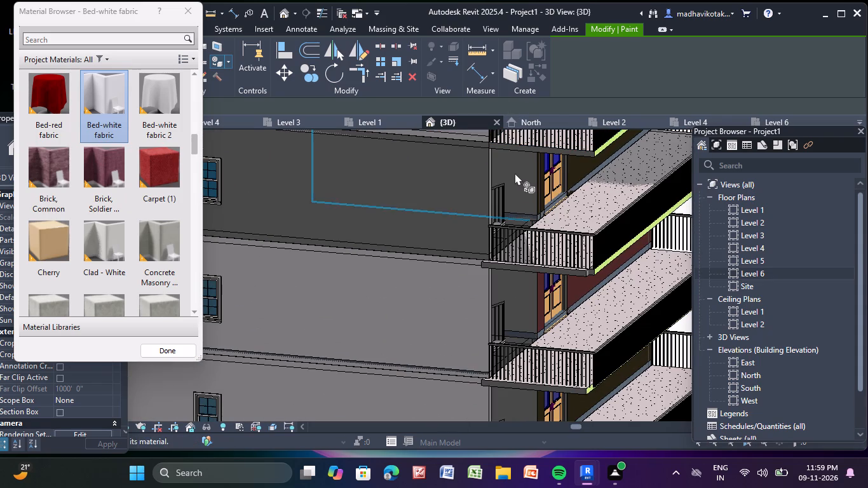
click(514, 295)
Paint the second and ground storeys' inner staircase walls with Bed-white fabric, reapplying it to the fourth storey's.
middle_drag(518, 291, 510, 268)
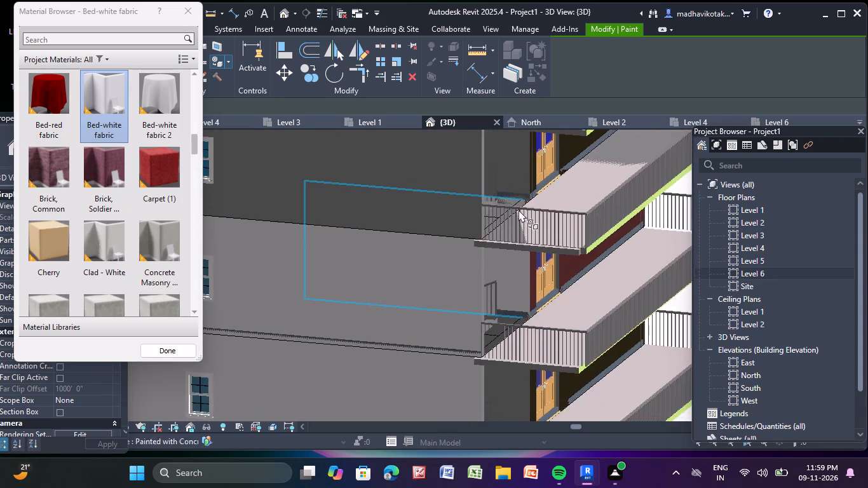
scroll(522, 166, up, 3)
click(506, 151)
scroll(516, 252, down, 3)
middle_drag(515, 284, 486, 184)
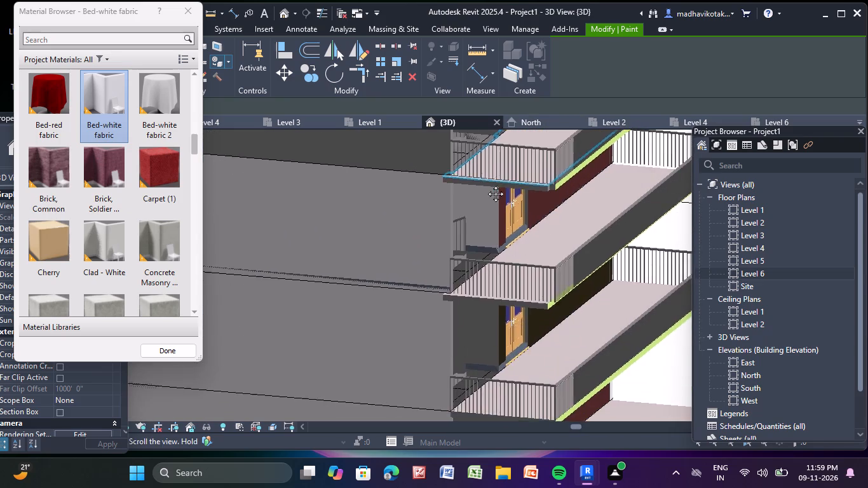
middle_drag(486, 184, 485, 187)
click(480, 331)
middle_drag(480, 328, 437, 147)
scroll(439, 260, up, 3)
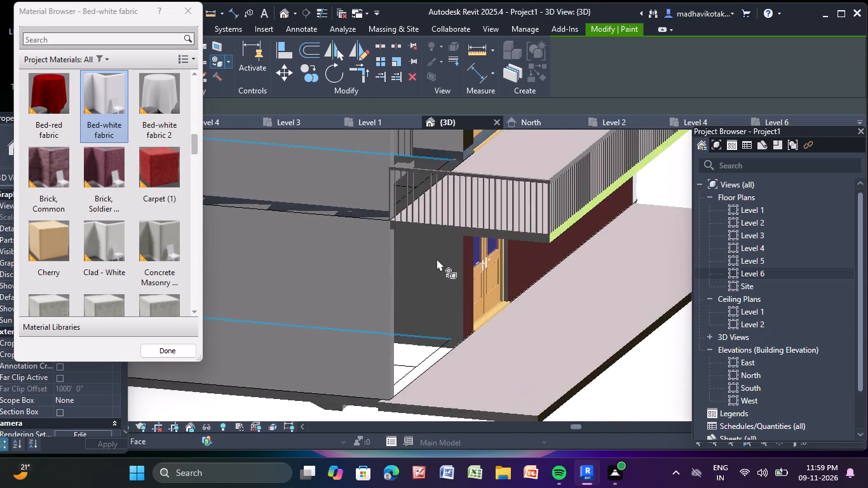
click(436, 259)
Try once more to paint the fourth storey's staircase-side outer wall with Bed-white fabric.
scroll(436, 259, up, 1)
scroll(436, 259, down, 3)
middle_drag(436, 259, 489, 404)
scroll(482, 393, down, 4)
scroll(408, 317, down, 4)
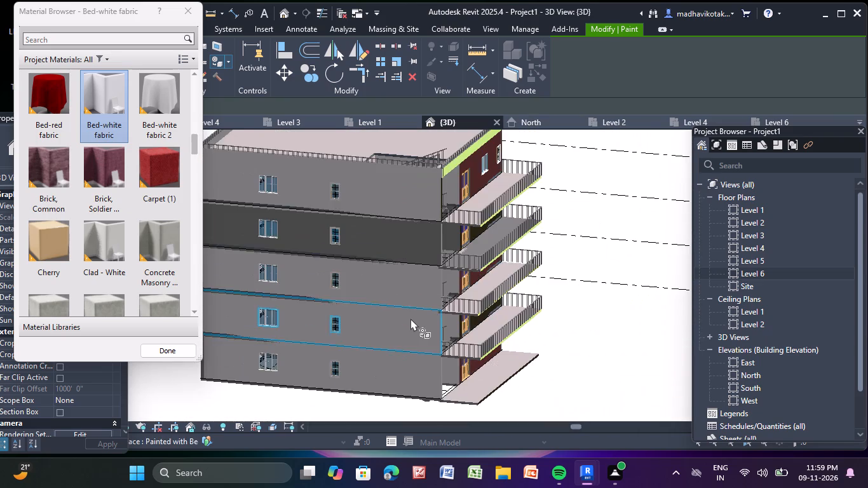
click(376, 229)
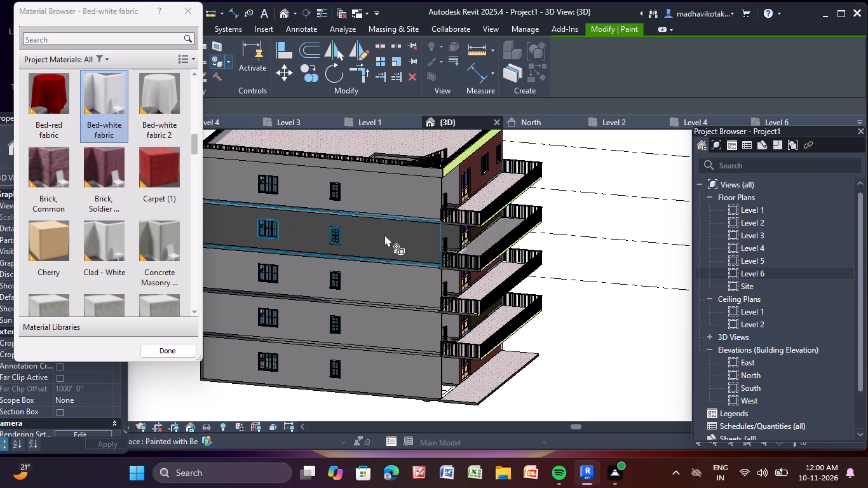
Paint the fifth storey's rear wall and the parapet's rear face above it with Bed-white fabric.
scroll(384, 220, down, 4)
middle_drag(410, 248, 536, 288)
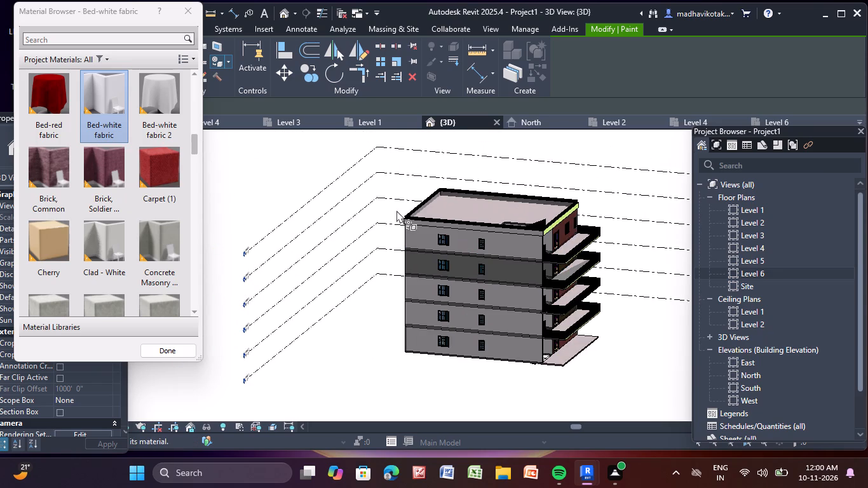
middle_drag(418, 245, 422, 250)
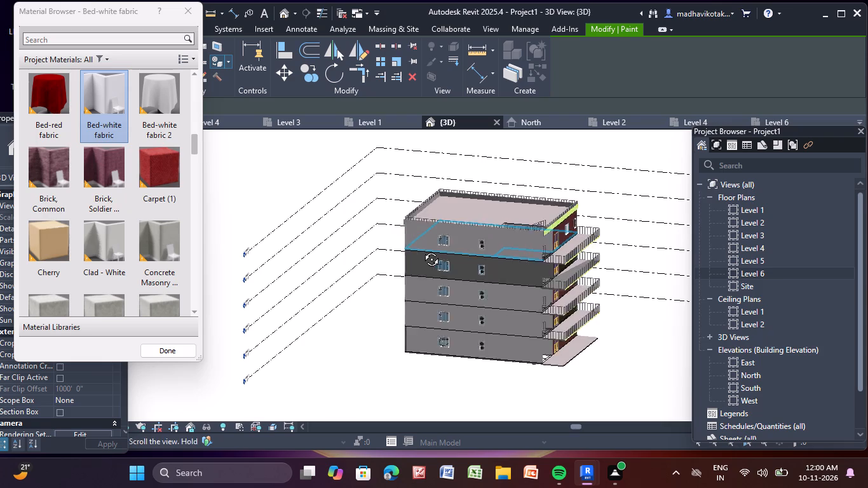
middle_drag(422, 250, 569, 281)
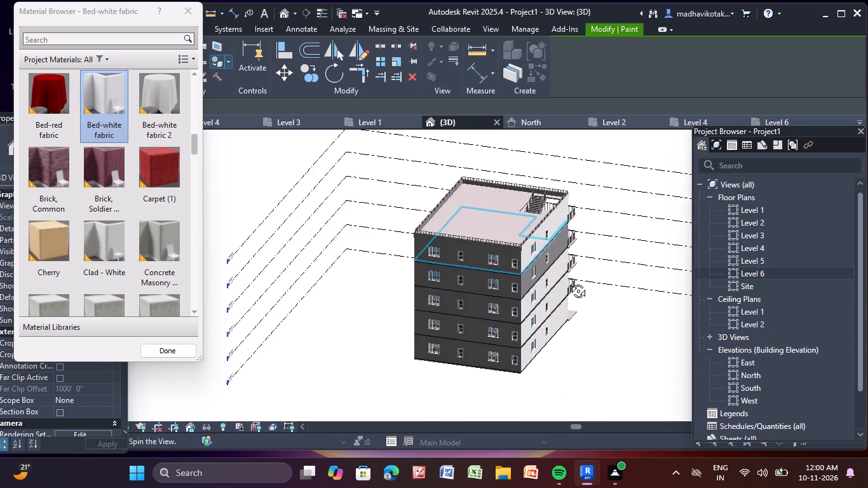
middle_drag(569, 281, 586, 250)
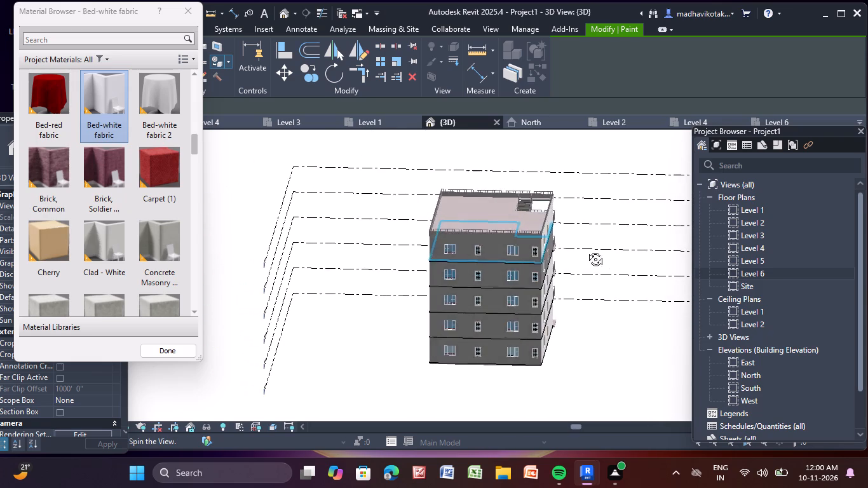
scroll(480, 252, up, 5)
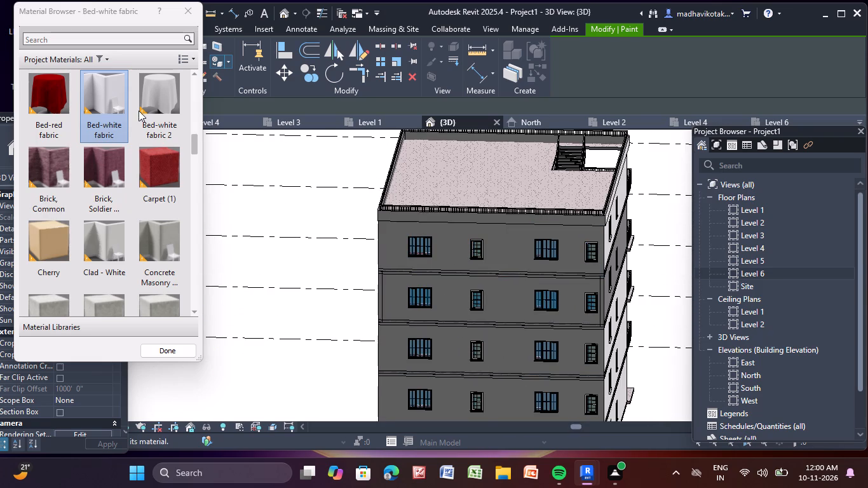
click(112, 93)
scroll(475, 274, up, 3)
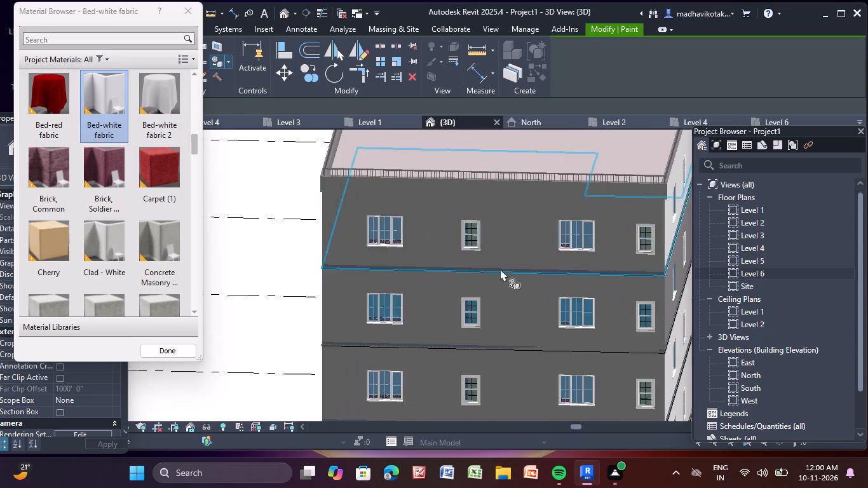
click(508, 247)
click(503, 188)
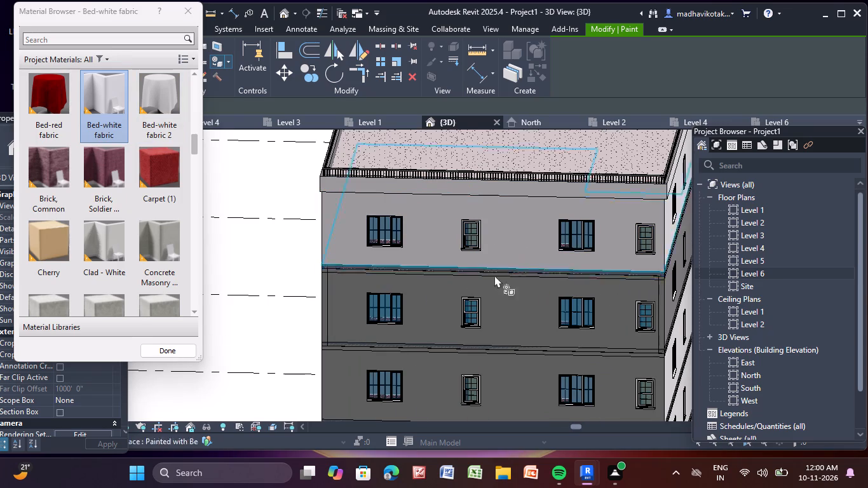
Paint the fourth and third storeys' rear walls, including the fourth storey's narrow corner strip, with Bed-white fabric.
middle_drag(495, 325, 491, 221)
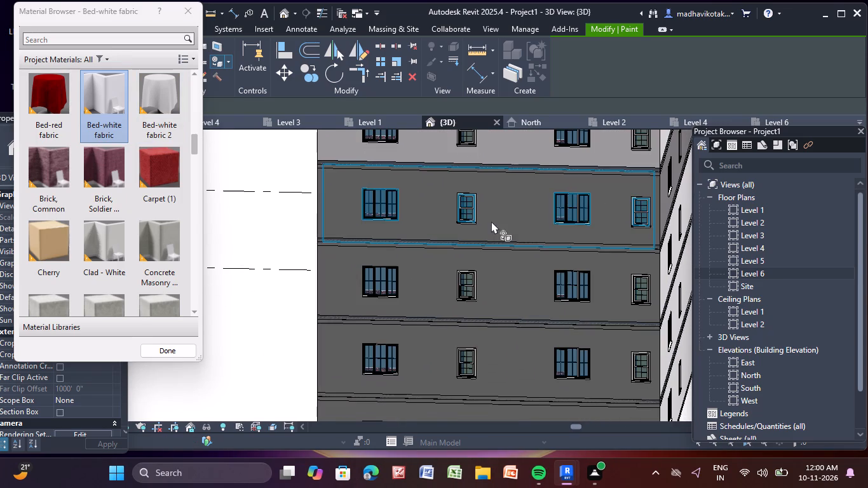
click(491, 221)
click(498, 284)
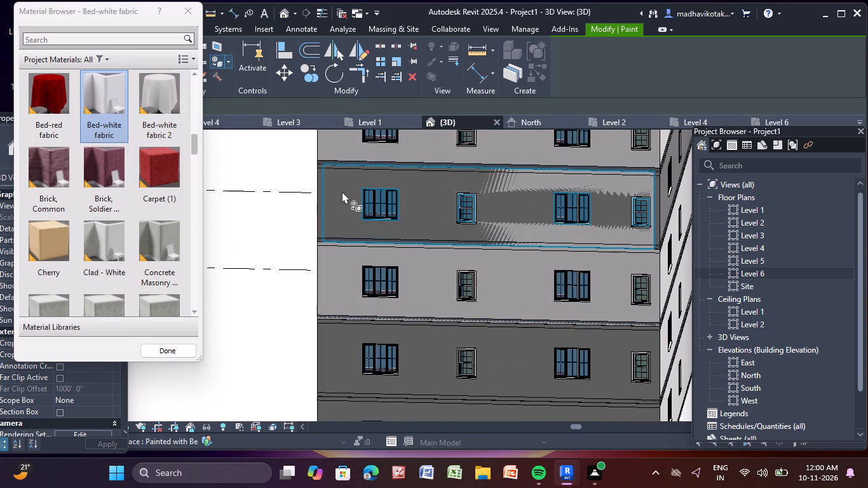
click(341, 191)
scroll(332, 188, up, 16)
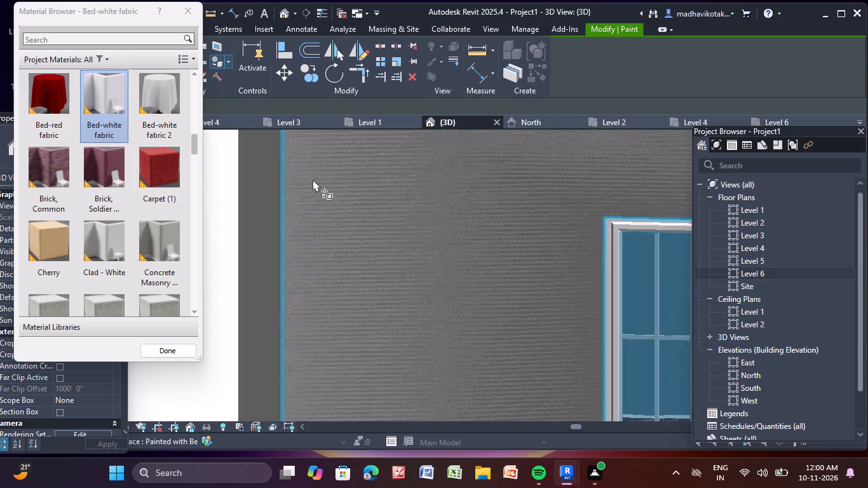
click(264, 180)
Paint the second and ground storeys' rear walls with the Bed-white fabric material.
scroll(337, 196, down, 7)
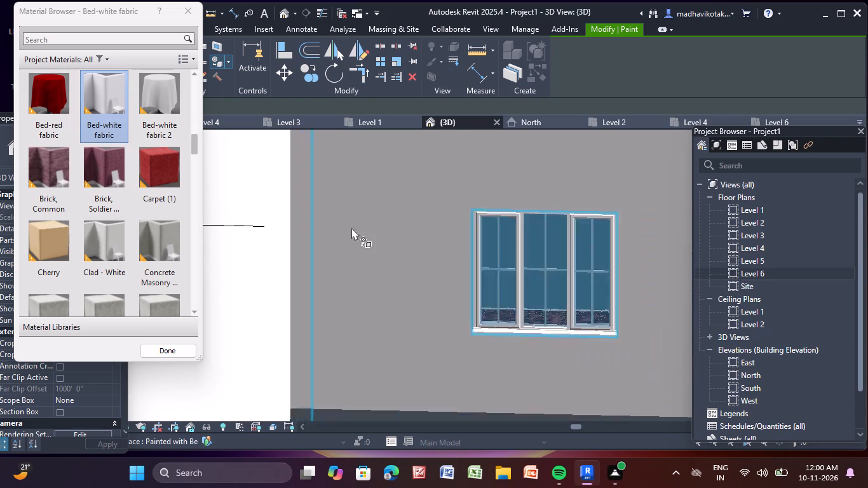
scroll(351, 227, down, 3)
middle_drag(393, 266, 400, 35)
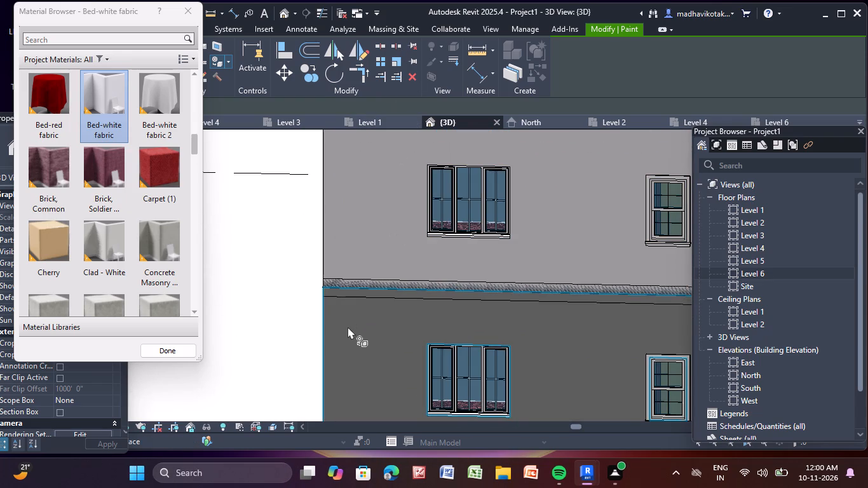
click(348, 327)
scroll(348, 327, down, 4)
middle_drag(350, 320, 351, 36)
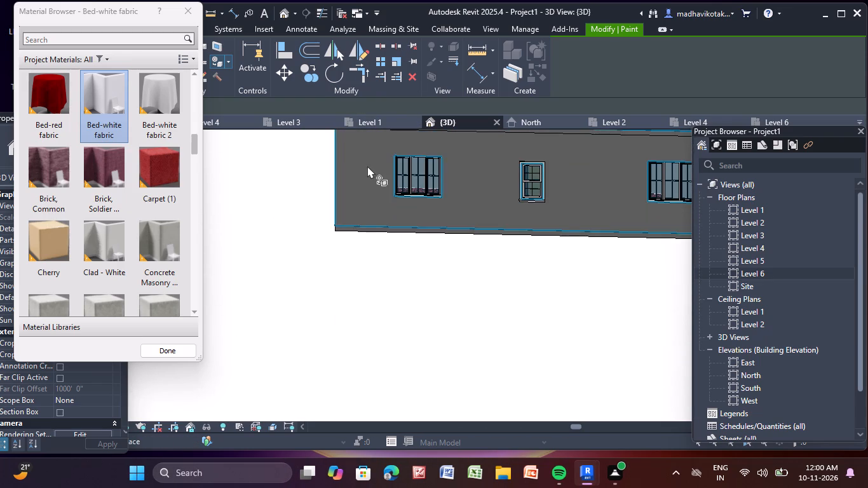
click(367, 166)
scroll(367, 166, down, 4)
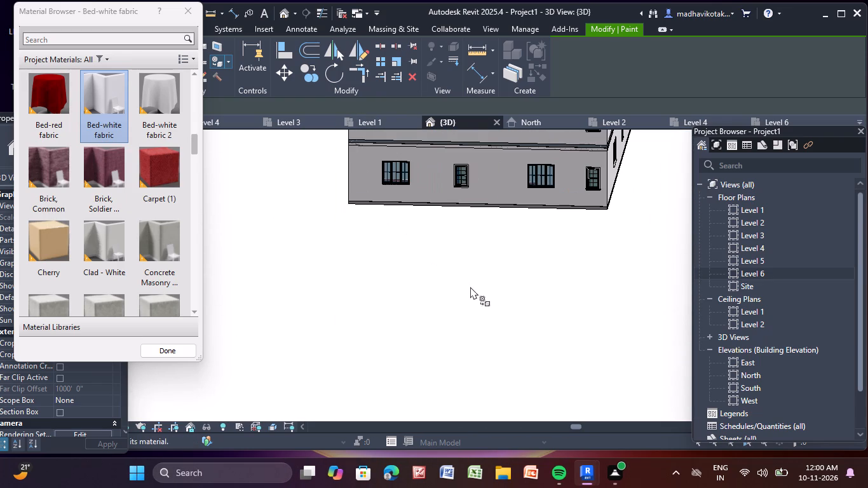
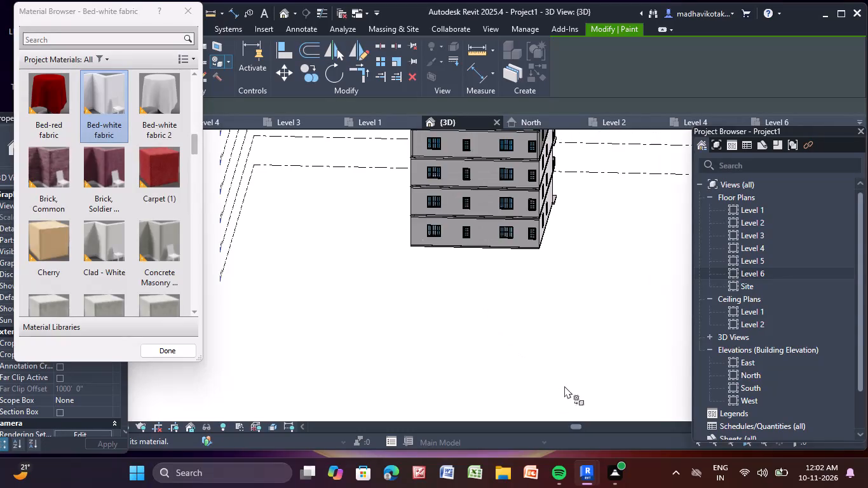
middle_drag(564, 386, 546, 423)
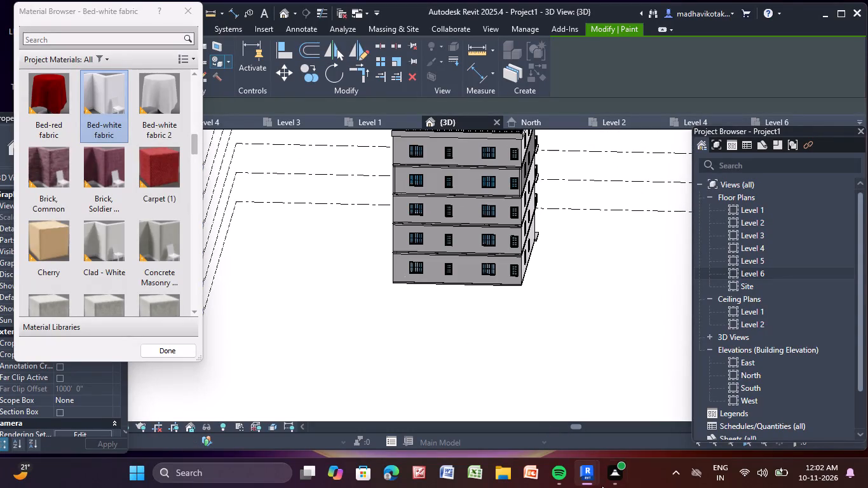
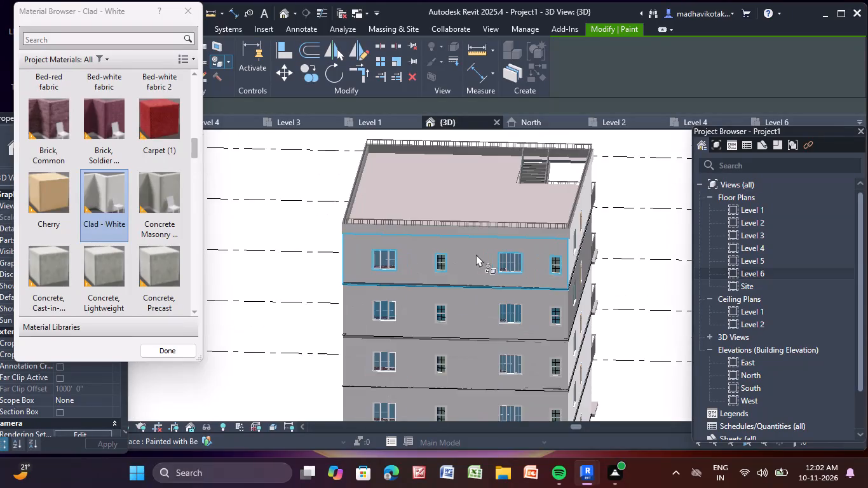
Paint the side wall one storey below the top storey with the Clad - White material.
scroll(583, 278, up, 6)
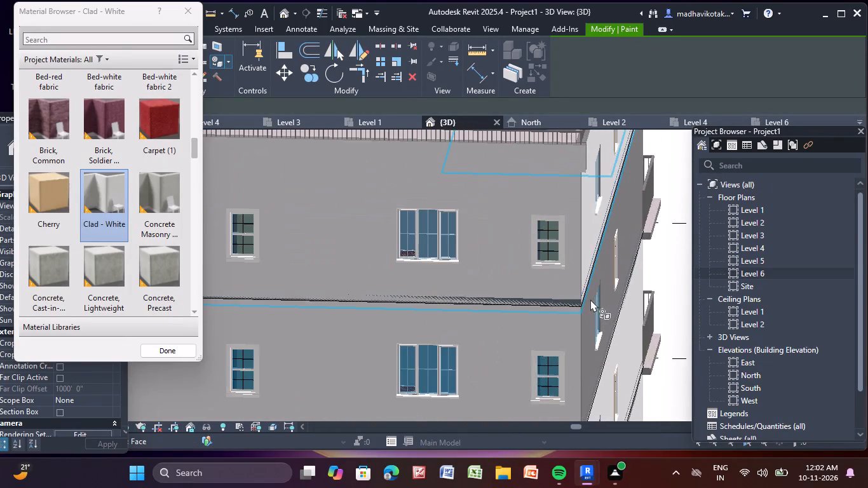
middle_drag(590, 299, 423, 308)
middle_drag(414, 309, 407, 311)
scroll(407, 311, up, 3)
click(440, 276)
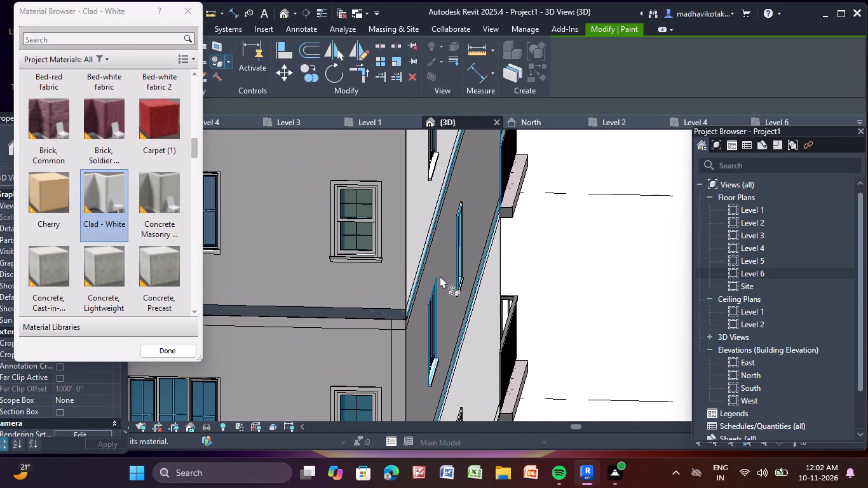
Apply Clad - White paint to the dark horizontal band between the top two storeys on the wall with the triple windows.
scroll(439, 276, down, 8)
scroll(388, 295, up, 15)
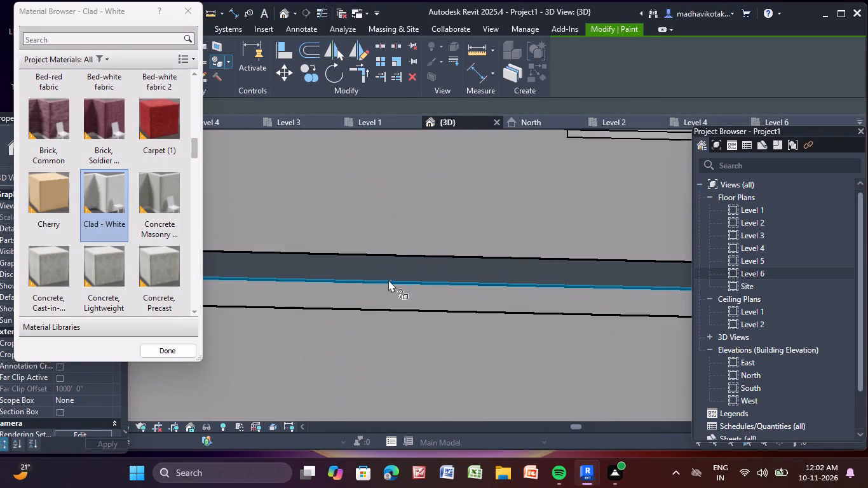
click(398, 274)
scroll(409, 264, up, 4)
click(409, 268)
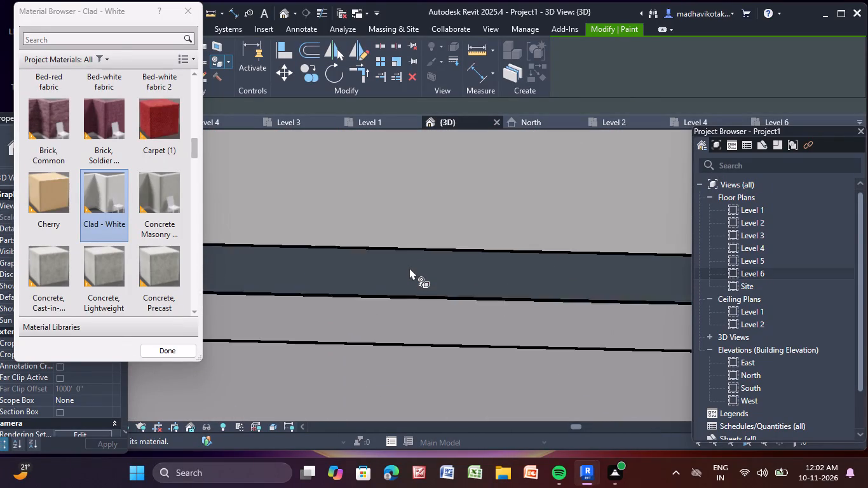
scroll(409, 268, up, 1)
scroll(409, 268, down, 17)
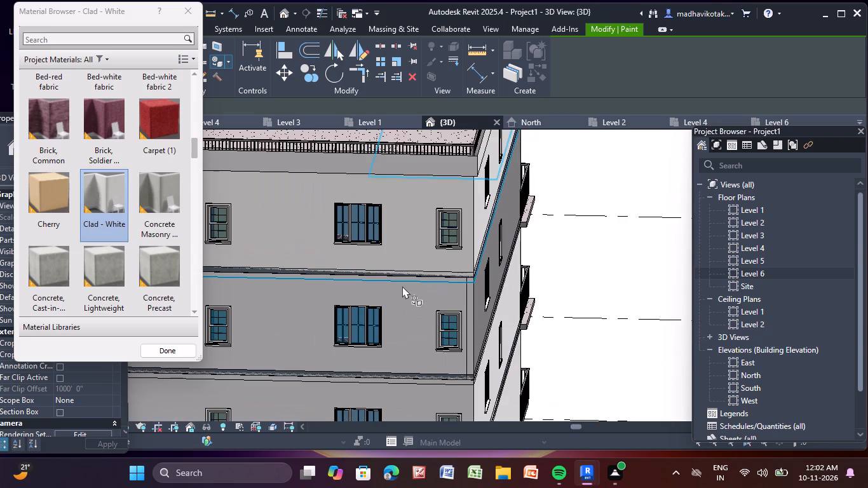
Finish painting and examine the painted walls, balconies and roof from all sides of the building.
middle_drag(400, 287, 510, 324)
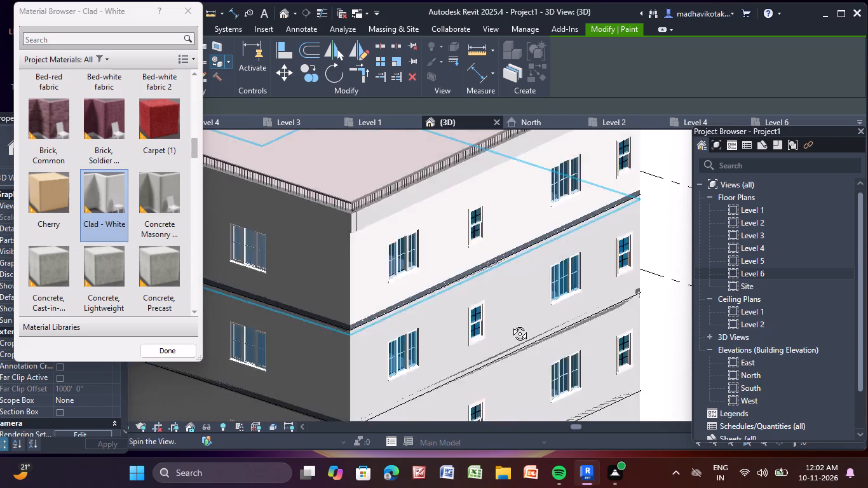
middle_drag(510, 324, 560, 325)
scroll(539, 329, down, 4)
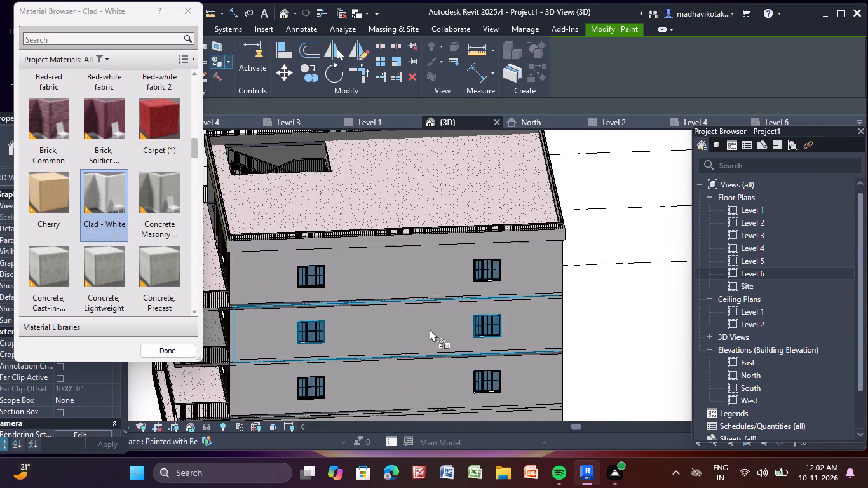
middle_drag(426, 330, 566, 271)
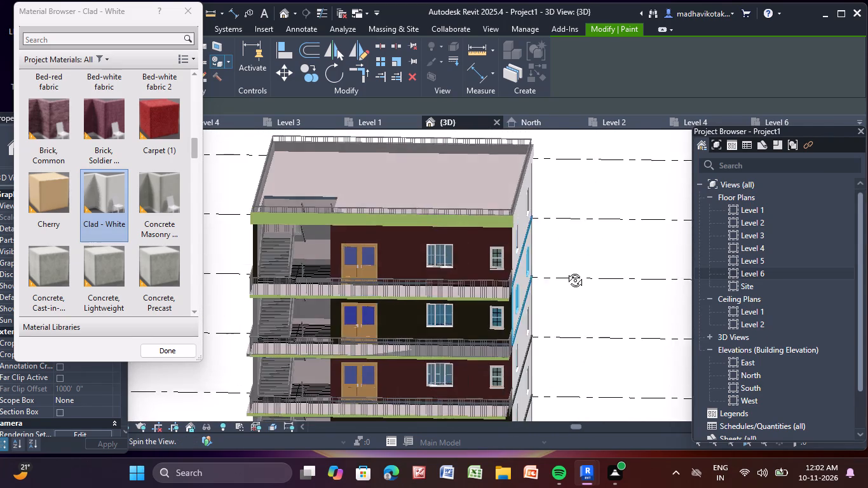
middle_drag(566, 271, 566, 269)
scroll(566, 269, down, 5)
shift+middle_drag(589, 335, 600, 322)
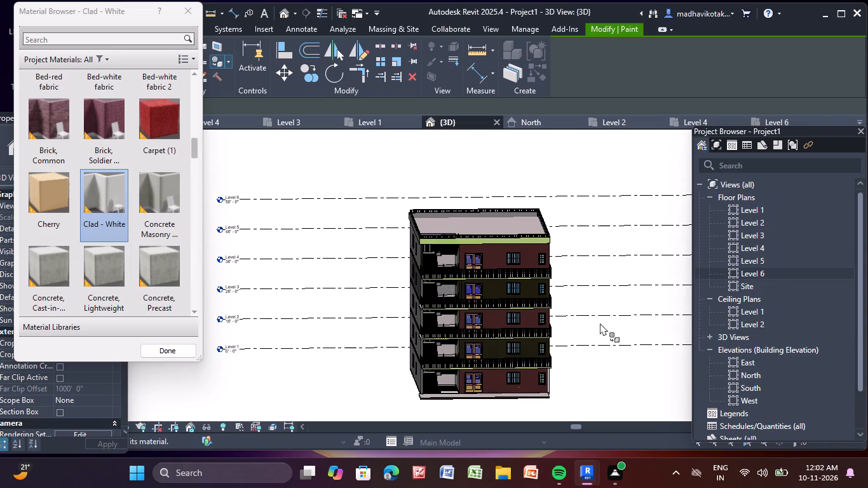
click(191, 11)
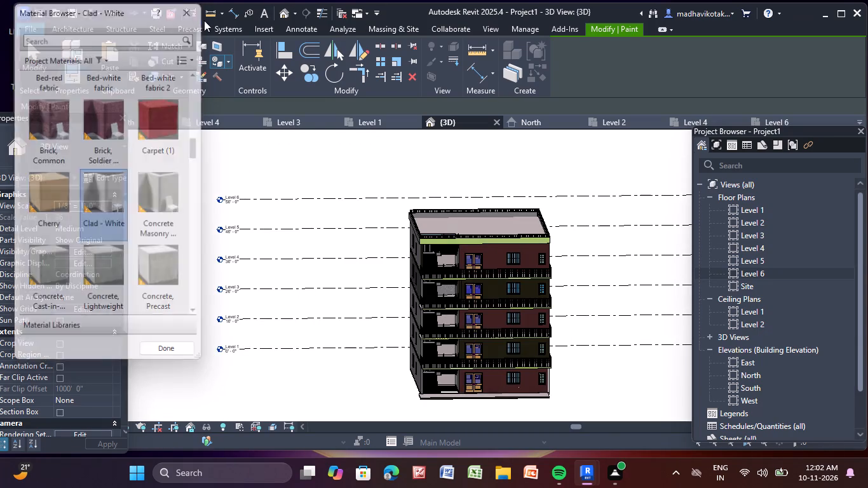
middle_drag(538, 336, 513, 300)
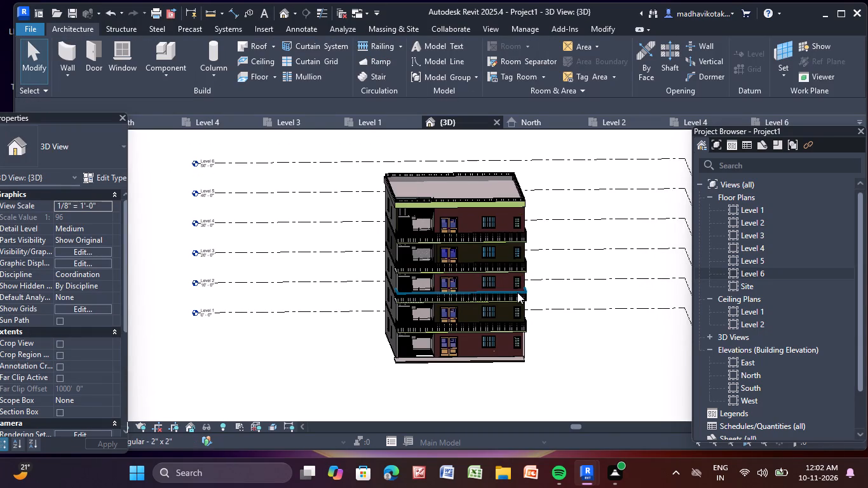
shift+middle_drag(513, 296, 503, 290)
scroll(502, 367, up, 2)
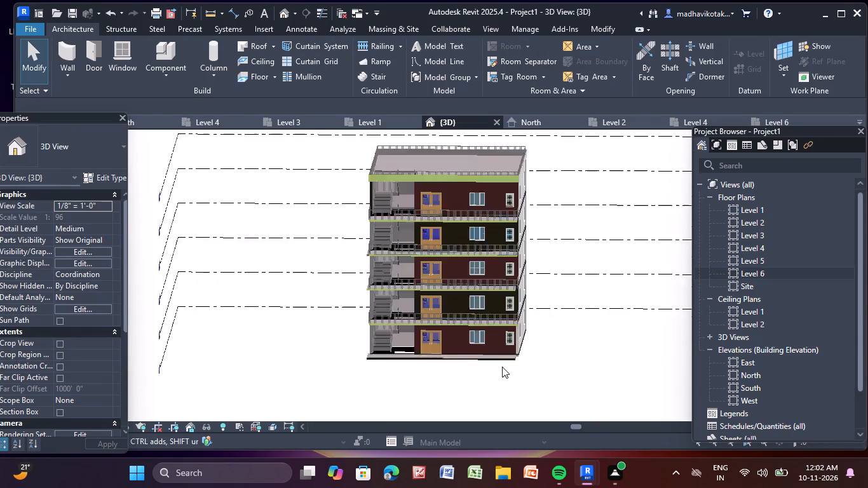
scroll(502, 367, up, 1)
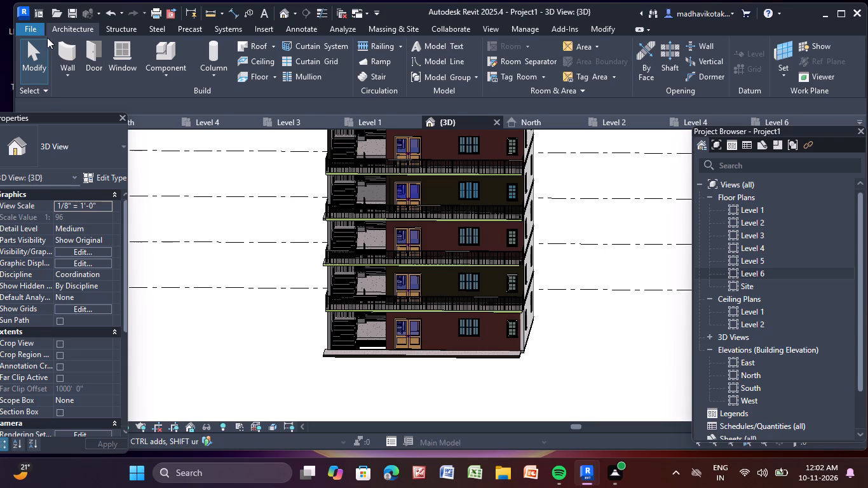
Save the project as a new project file named 9-11-4 in the Documents folder.
click(31, 32)
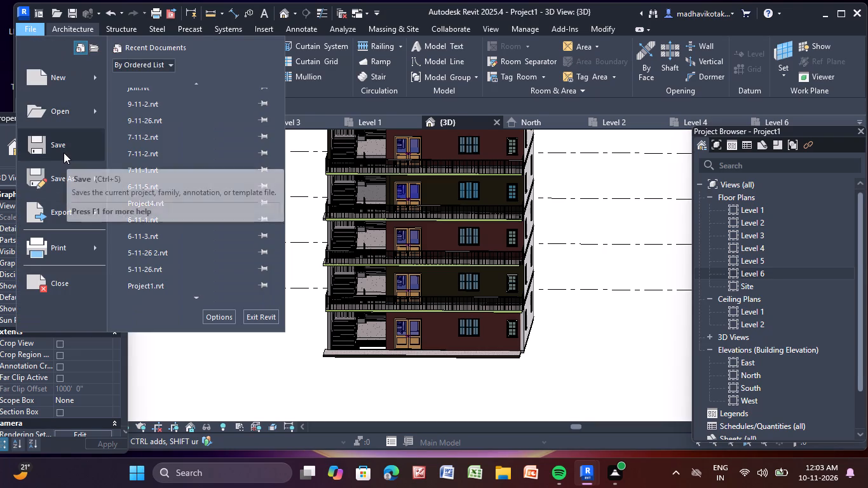
click(58, 175)
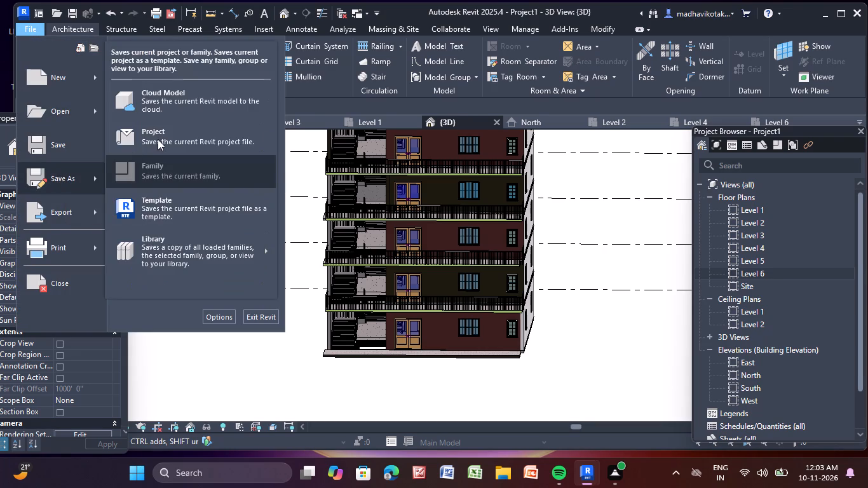
click(158, 139)
click(369, 330)
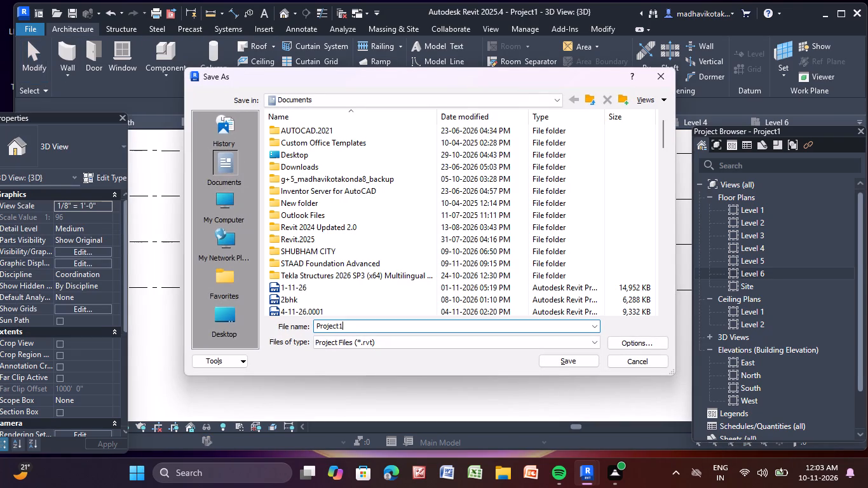
key(BackSpace)
key(BackSpace)
key(BackSpace)
key(BackSpace)
key(BackSpace)
key(BackSpace)
key(BackSpace)
key(BackSpace)
key(BackSpace)
key(BackSpace)
key(BackSpace)
key(BackSpace)
key(BackSpace)
key(BackSpace)
key(BackSpace)
key(BackSpace)
key(BackSpace)
key(BackSpace)
key(BackSpace)
key(BackSpace)
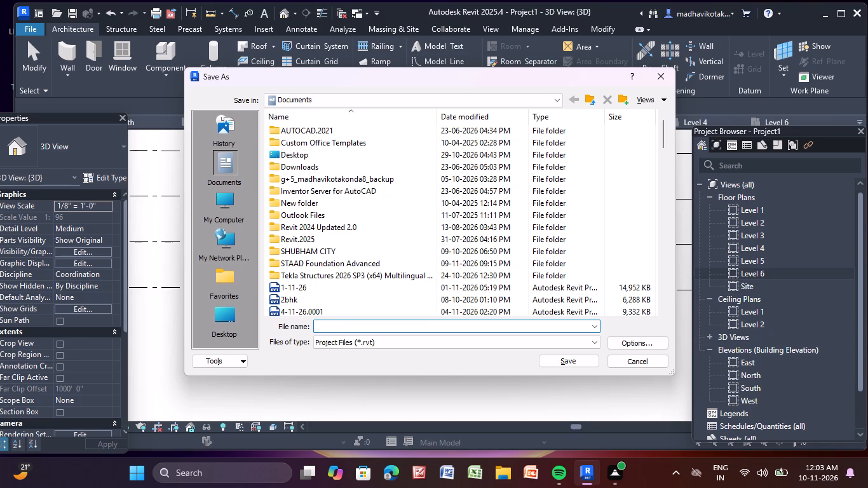
text(9-11)
key(minus)
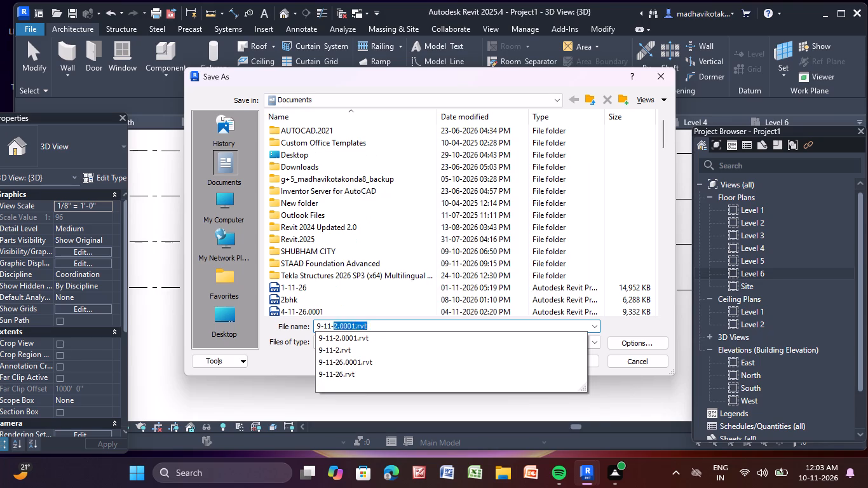
key(4)
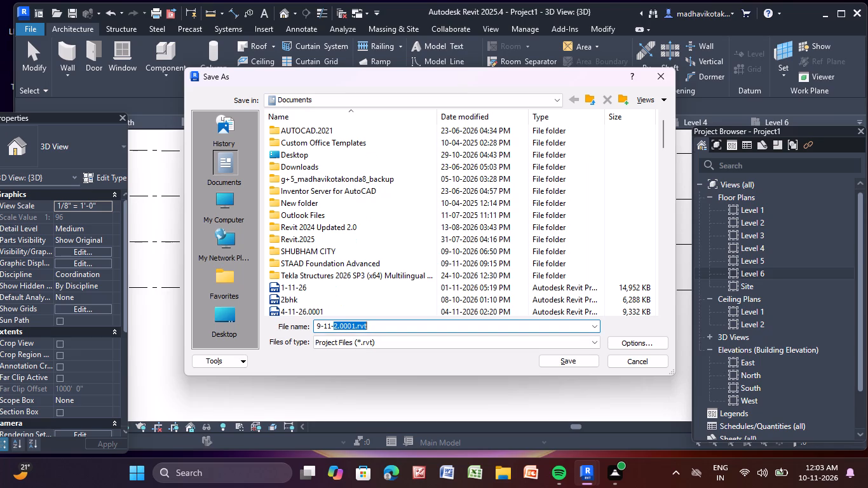
click(553, 365)
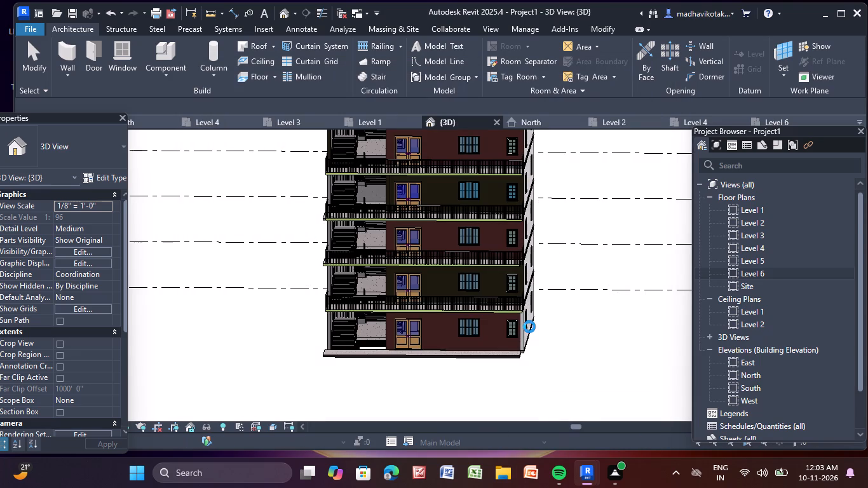
scroll(529, 327, down, 4)
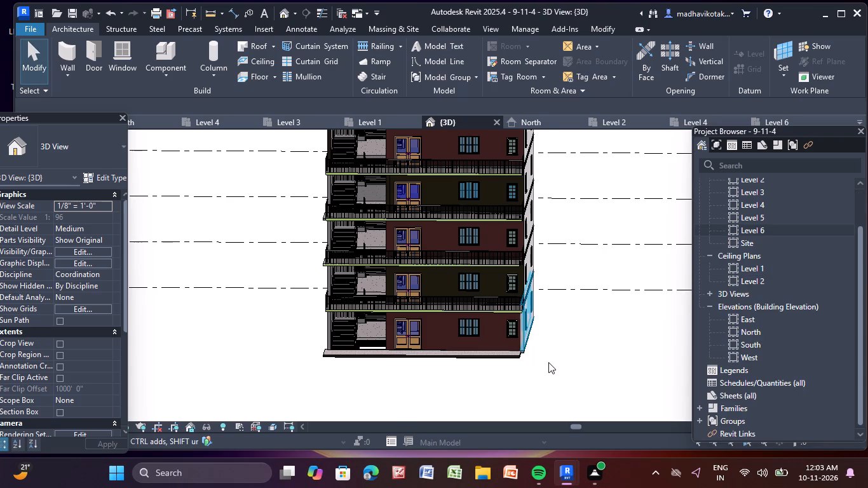